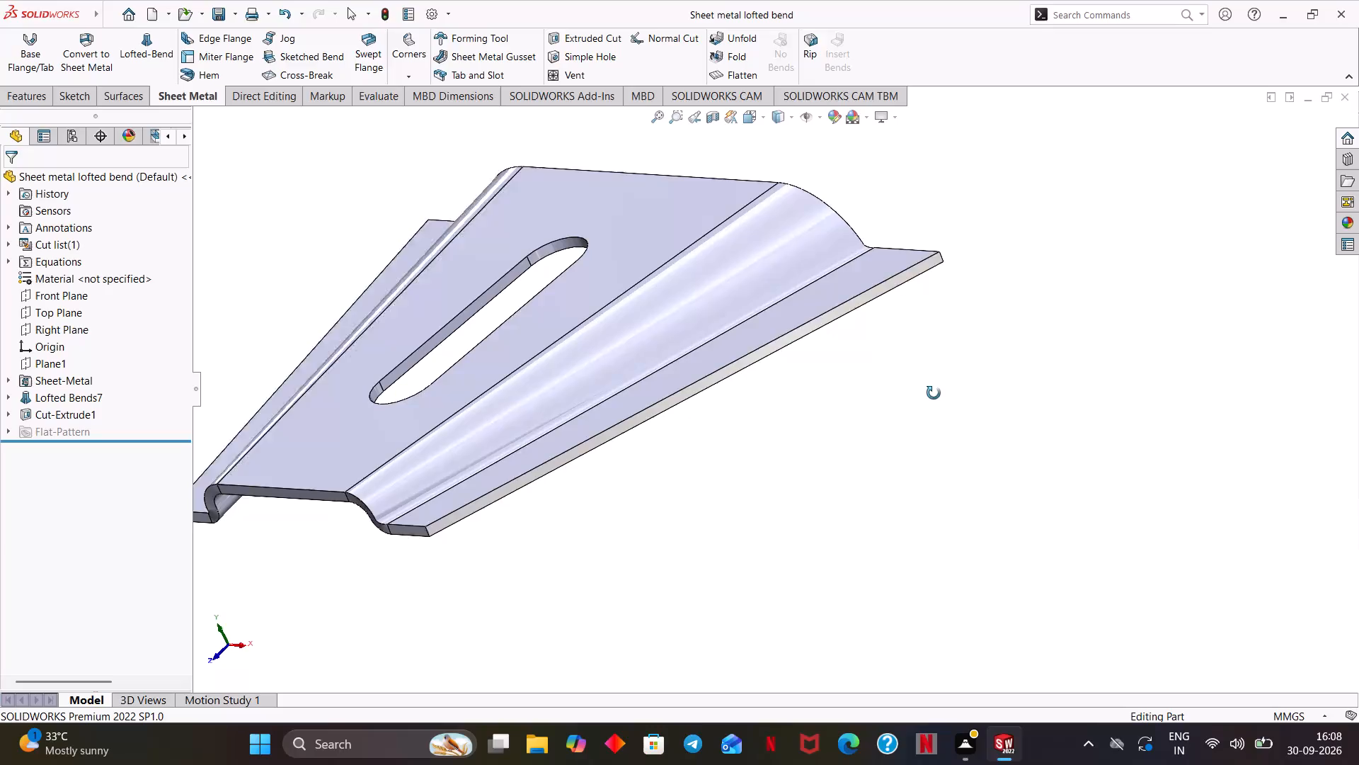
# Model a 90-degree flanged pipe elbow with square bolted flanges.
# Examine the slotted sheet metal lofted bend from several angles, checking its bends, flanges and slot up close.
pyautogui.moveTo(917, 392); pyautogui.dragTo(990, 373, button='middle')
pyautogui.scroll(1, 956, 408)
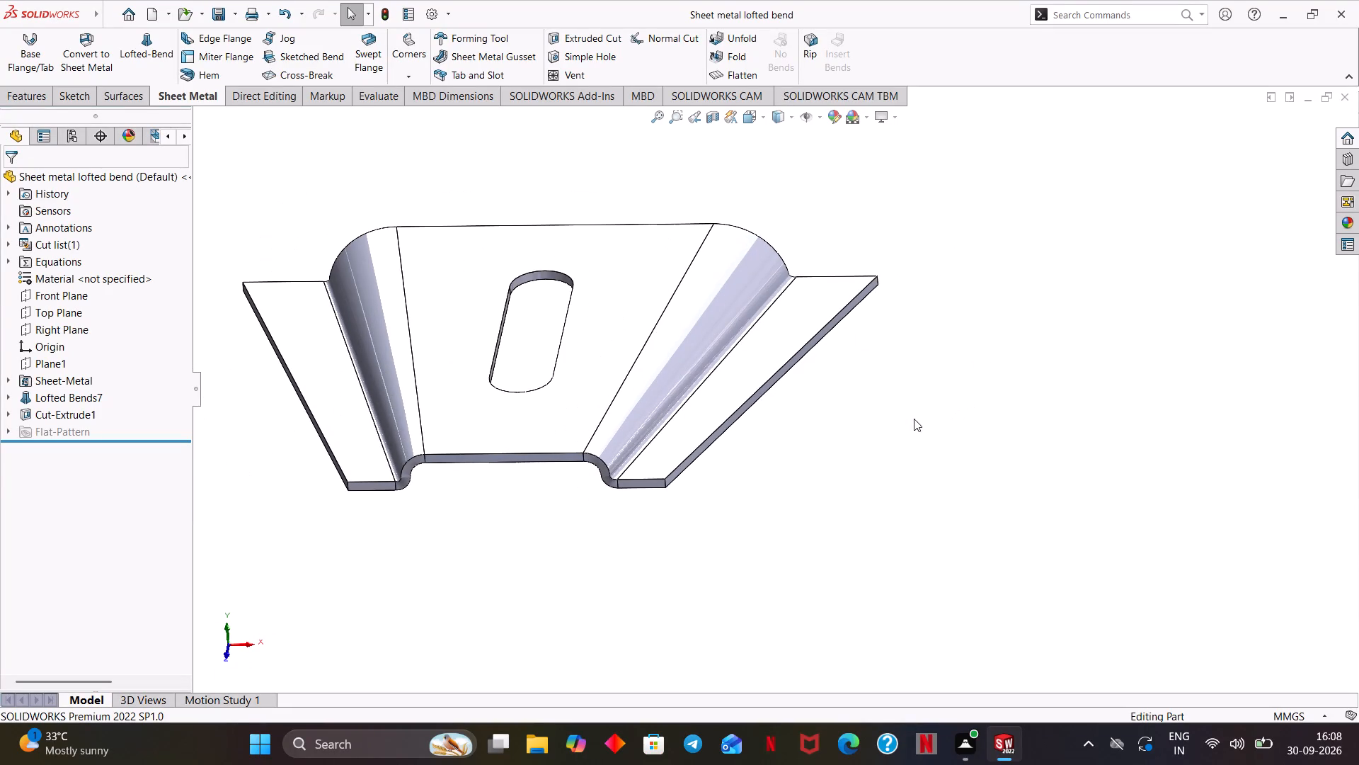
pyautogui.moveTo(904, 422); pyautogui.dragTo(754, 467, button='middle')
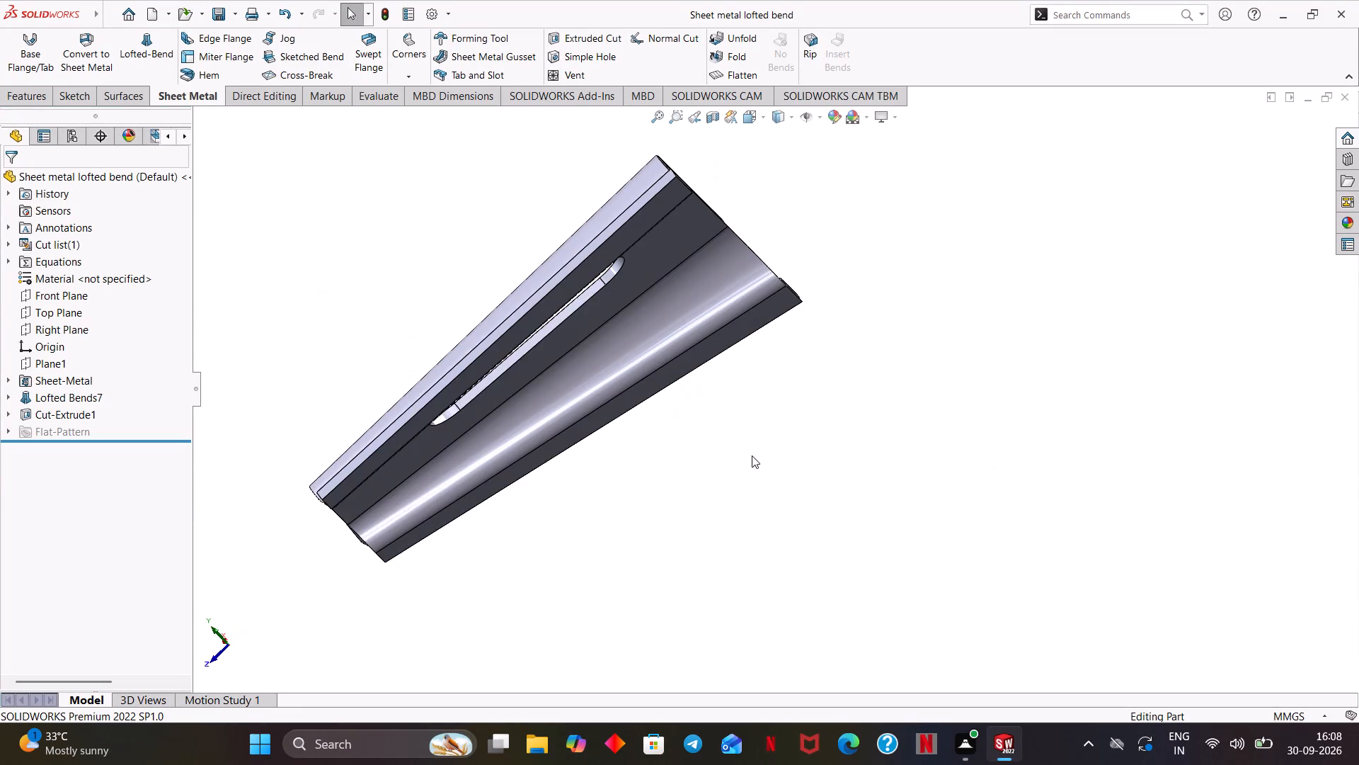
pyautogui.keyDown('ctrl'); pyautogui.moveTo(758, 442); pyautogui.dragTo(898, 453, button='middle'); pyautogui.keyUp('ctrl')
pyautogui.moveTo(873, 468); pyautogui.dragTo(1035, 483, button='middle')
pyautogui.scroll(-1, 1036, 484)
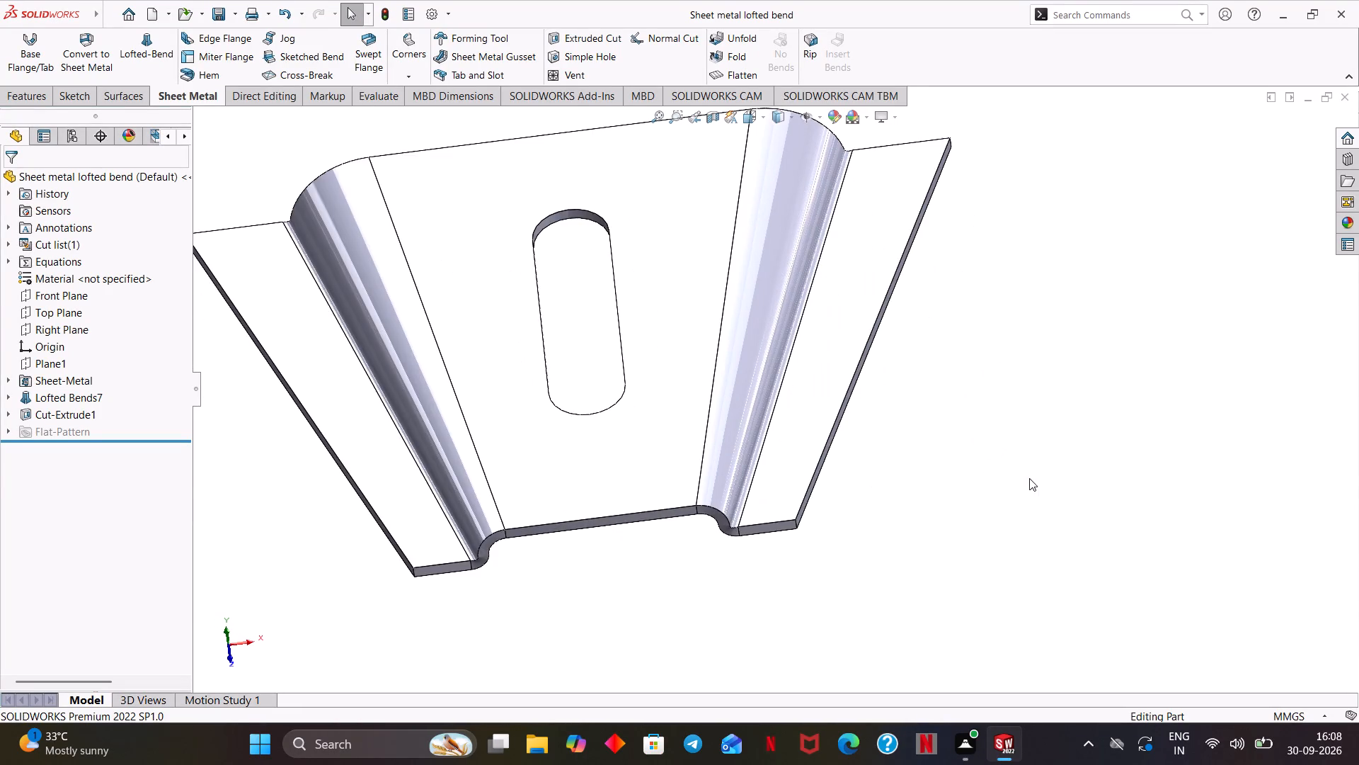
pyautogui.scroll(-1, 1028, 477)
pyautogui.keyDown('ctrl'); pyautogui.moveTo(1007, 453); pyautogui.dragTo(1142, 538, button='middle'); pyautogui.keyUp('ctrl')
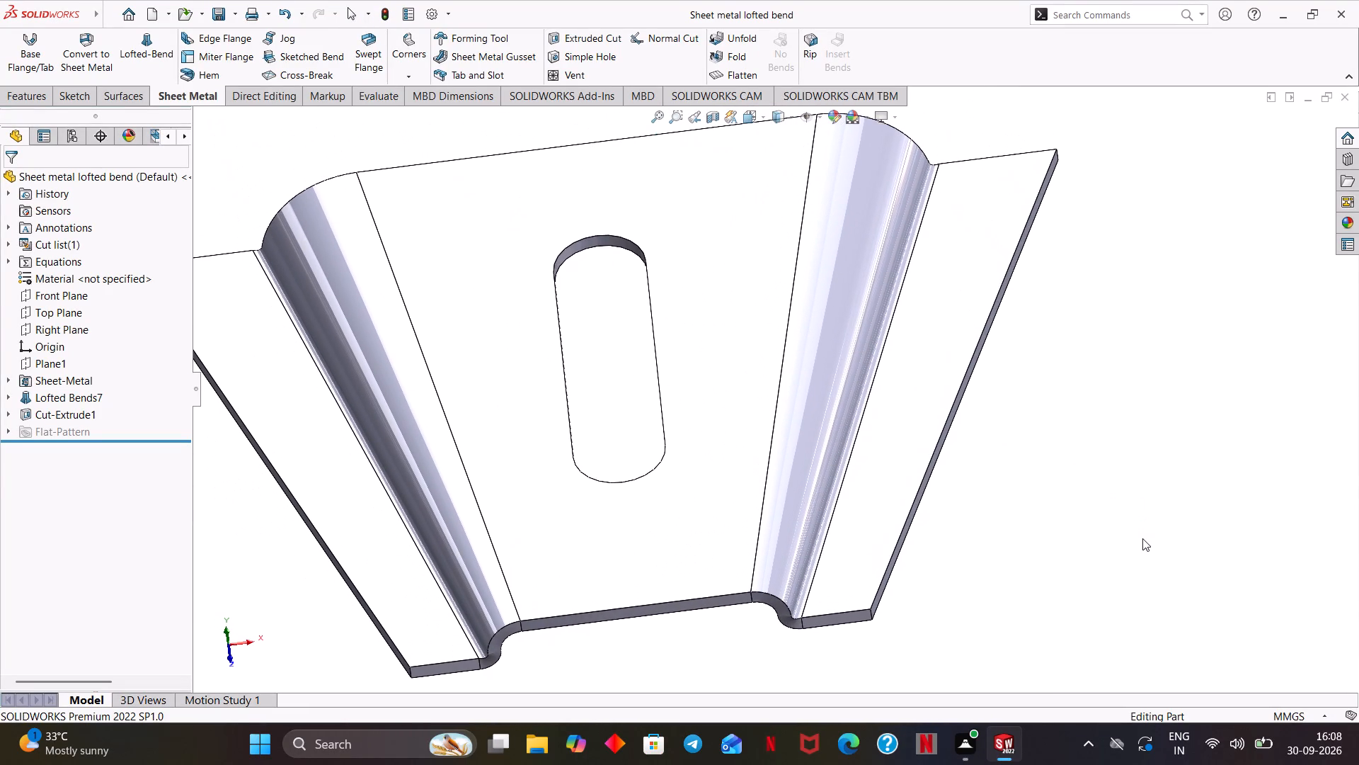
pyautogui.keyDown('shift'); pyautogui.moveTo(1128, 519); pyautogui.dragTo(1159, 478, button='middle'); pyautogui.keyUp('shift')
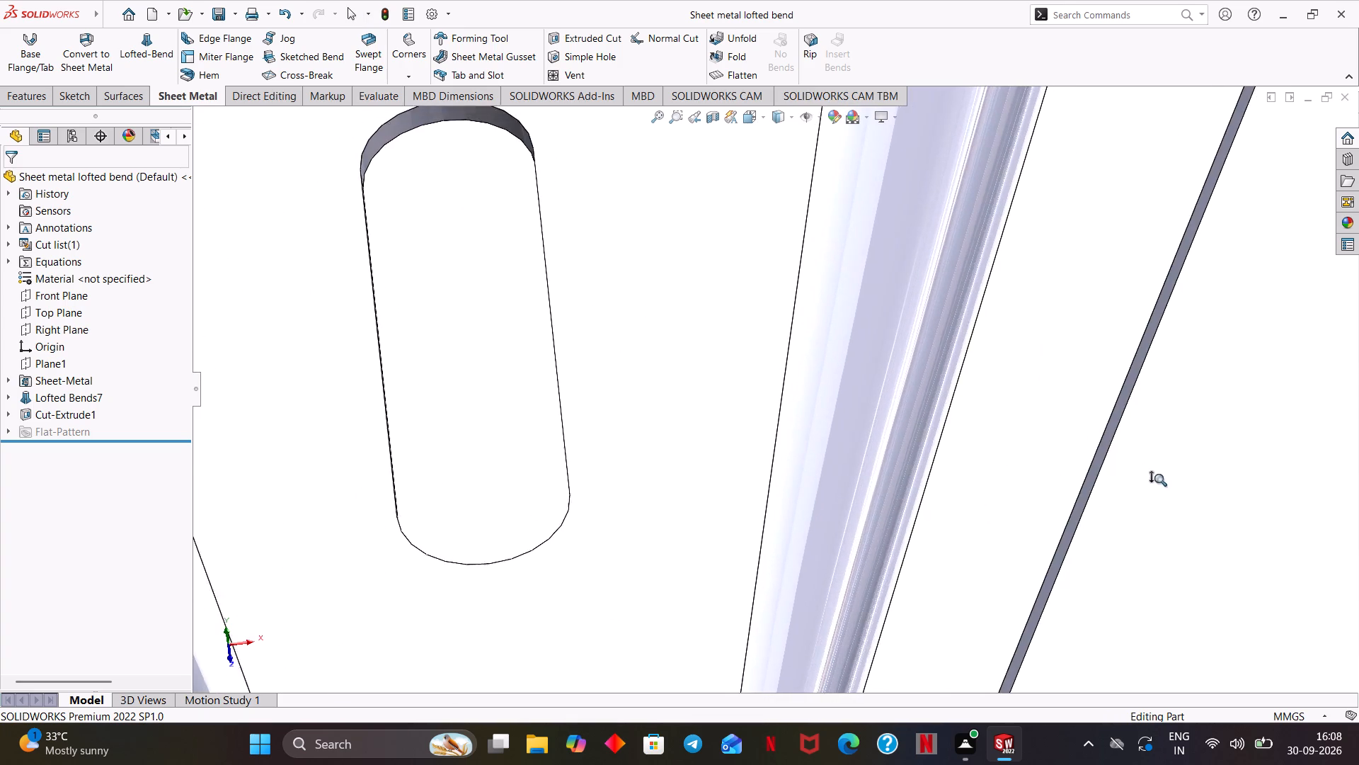
pyautogui.keyDown('shift'); pyautogui.moveTo(1159, 478); pyautogui.dragTo(1119, 295, button='middle'); pyautogui.keyUp('shift')
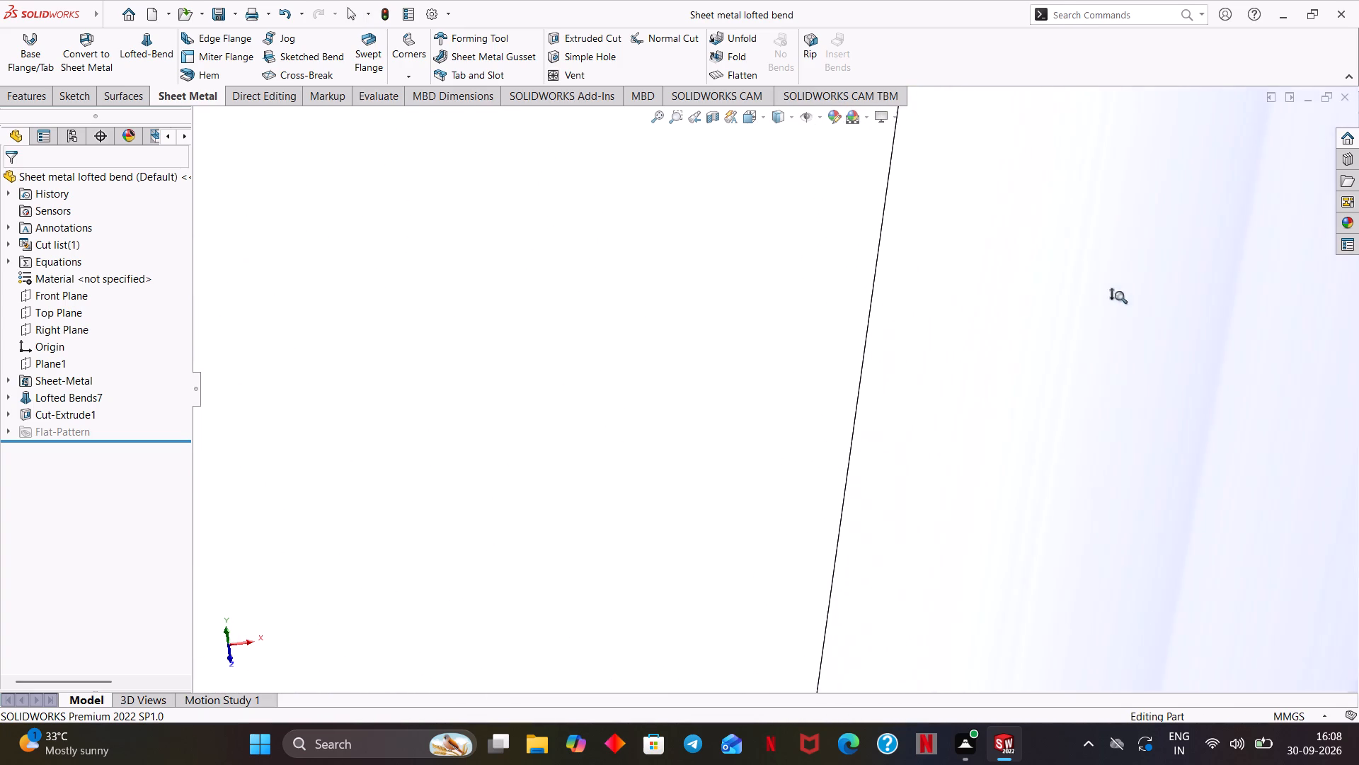
pyautogui.keyDown('shift'); pyautogui.moveTo(1119, 295); pyautogui.dragTo(997, 503, button='middle'); pyautogui.keyUp('shift')
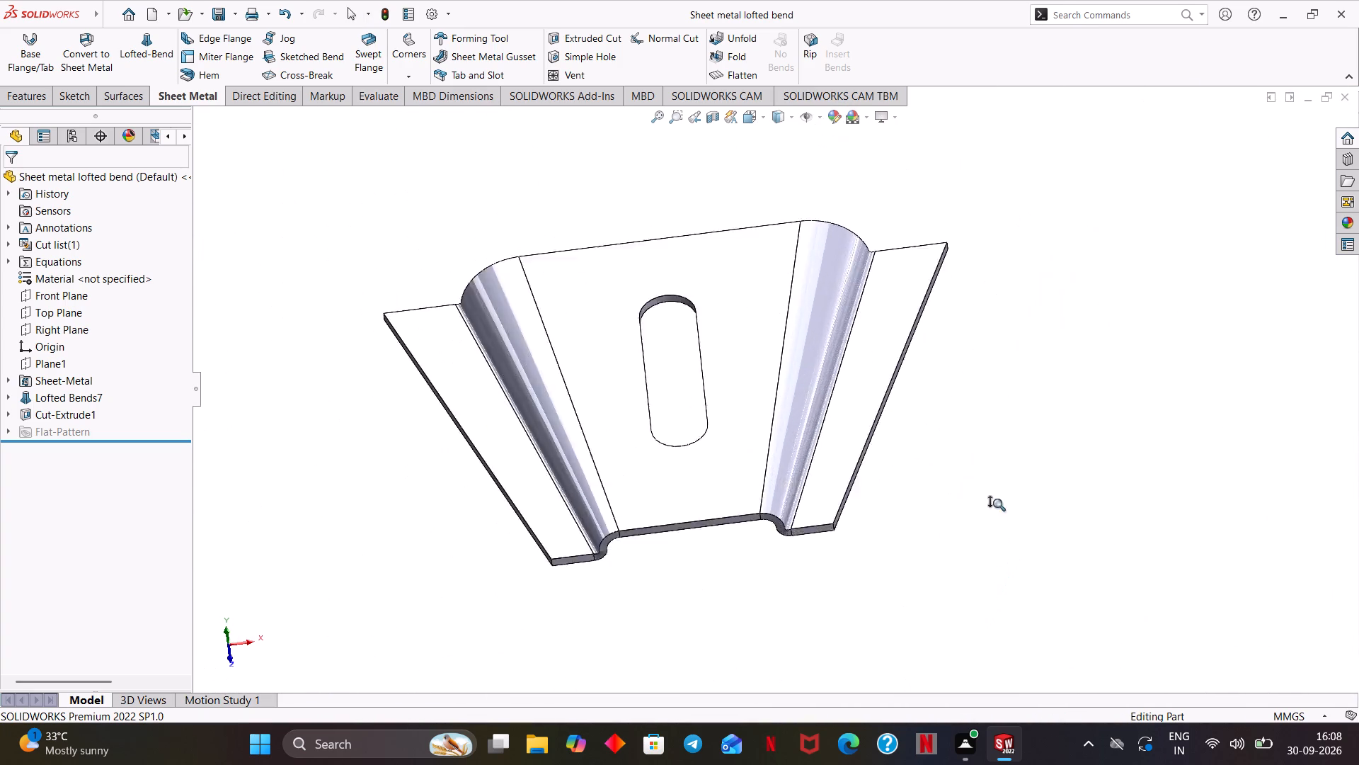
pyautogui.keyDown('shift'); pyautogui.moveTo(997, 503); pyautogui.dragTo(998, 501, button='middle'); pyautogui.keyUp('shift')
pyautogui.moveTo(999, 499); pyautogui.dragTo(1045, 454, button='middle')
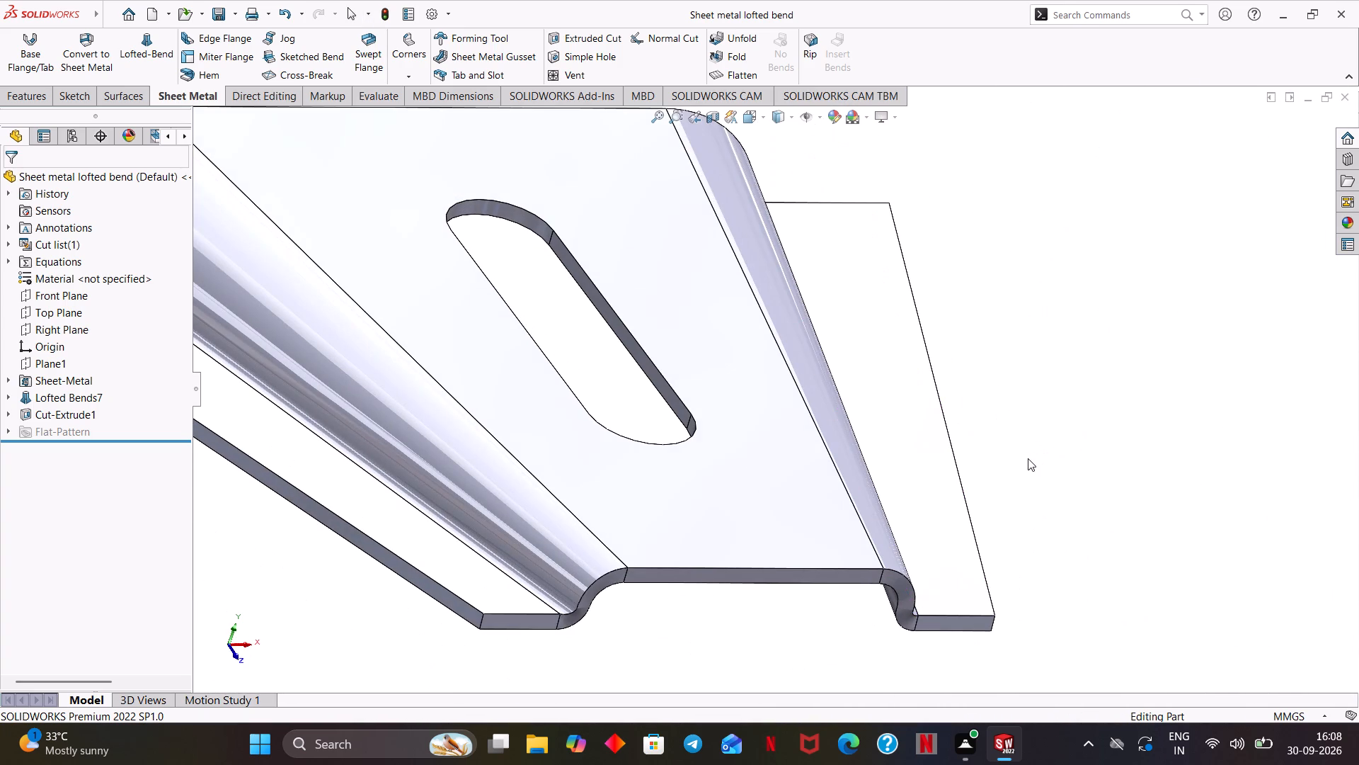
# Create a new, empty part document.
pyautogui.hotkey('ctrl', 'n')
pyautogui.press('Return')
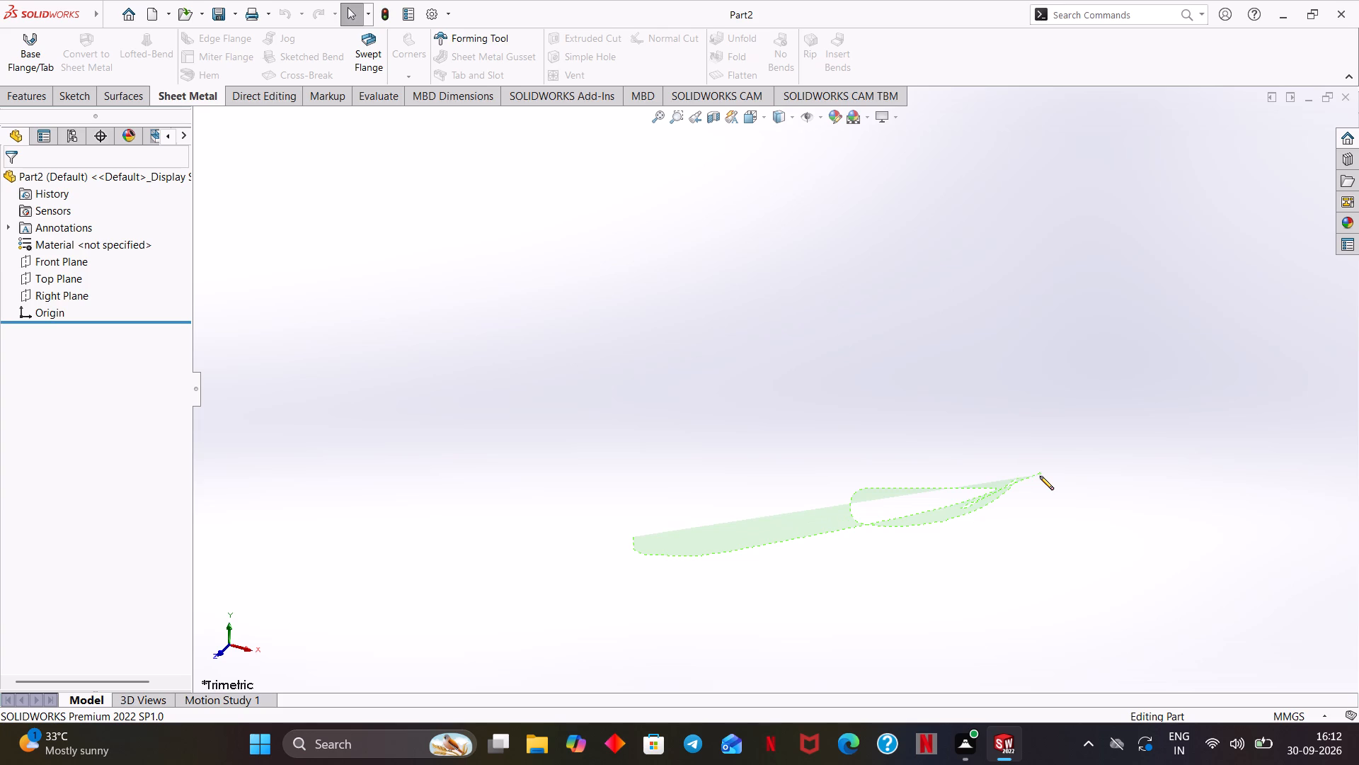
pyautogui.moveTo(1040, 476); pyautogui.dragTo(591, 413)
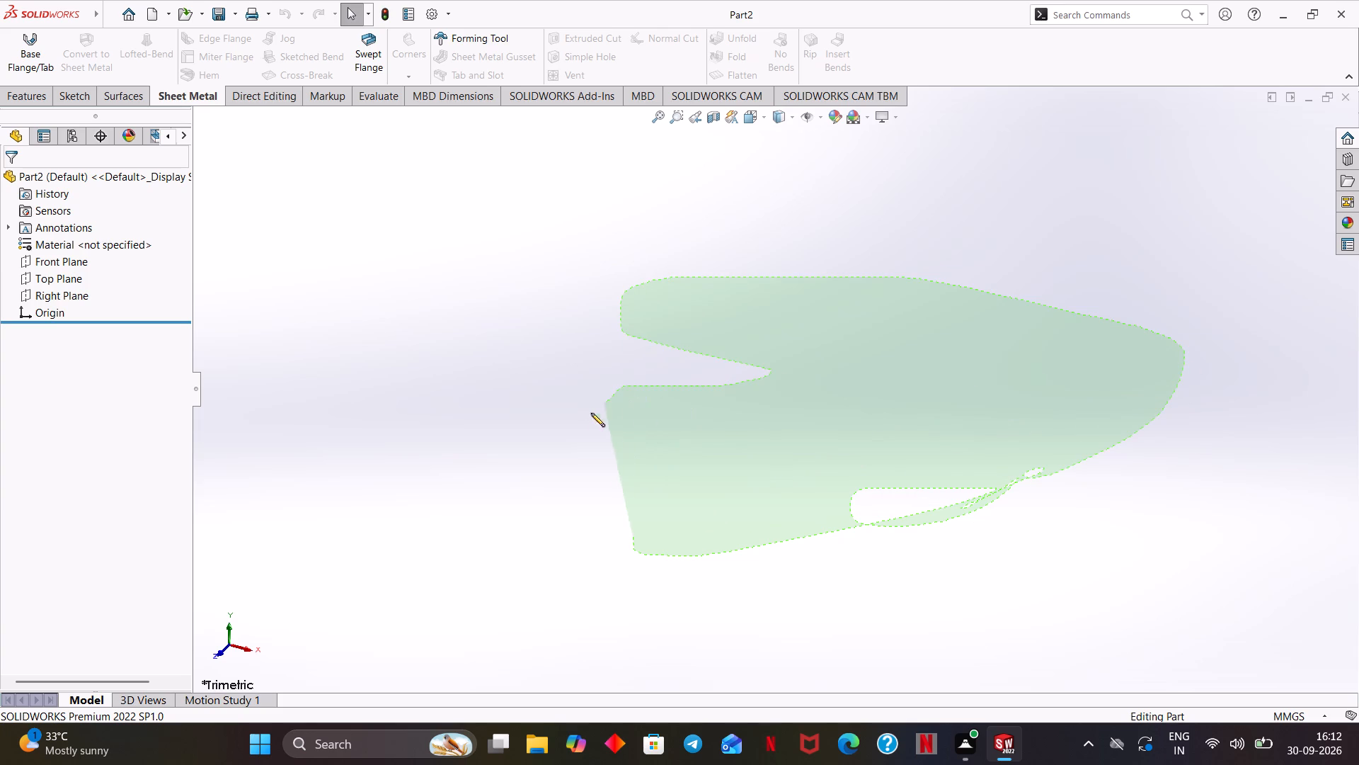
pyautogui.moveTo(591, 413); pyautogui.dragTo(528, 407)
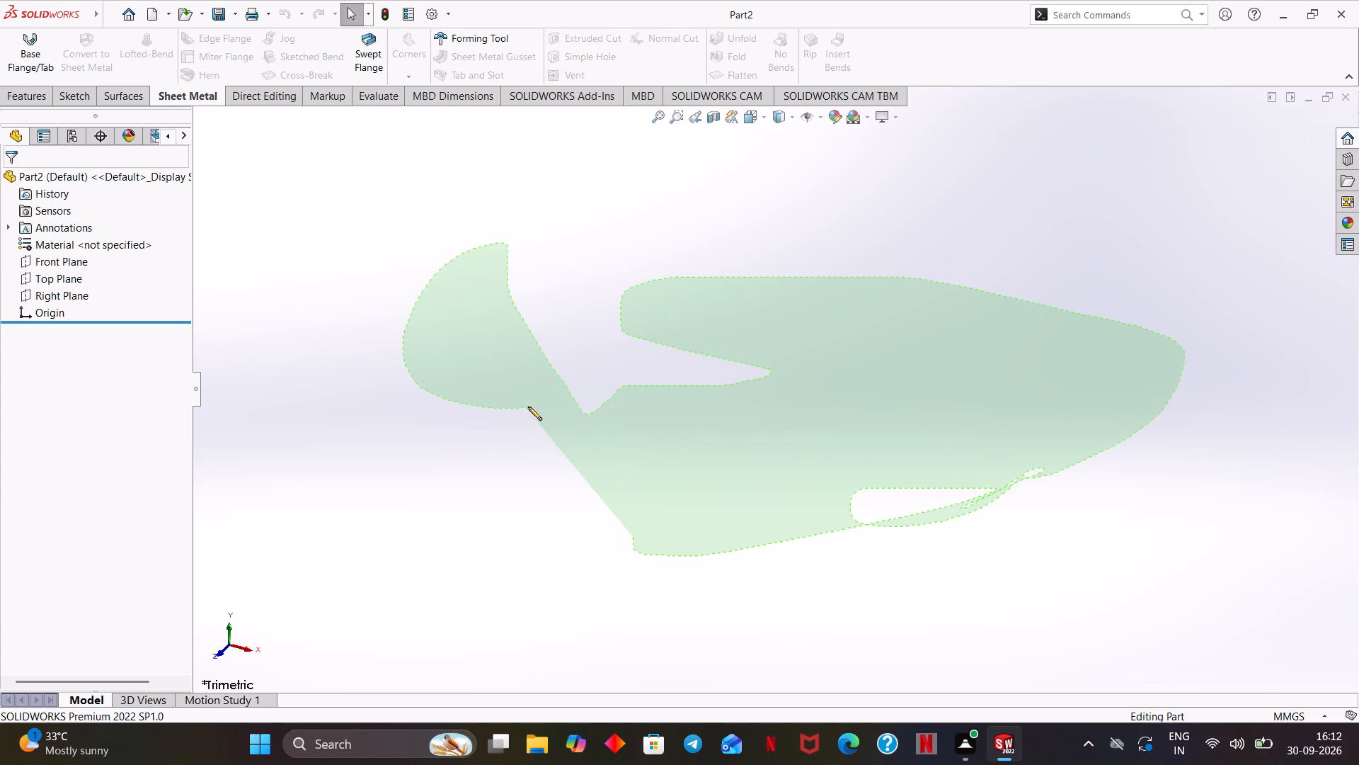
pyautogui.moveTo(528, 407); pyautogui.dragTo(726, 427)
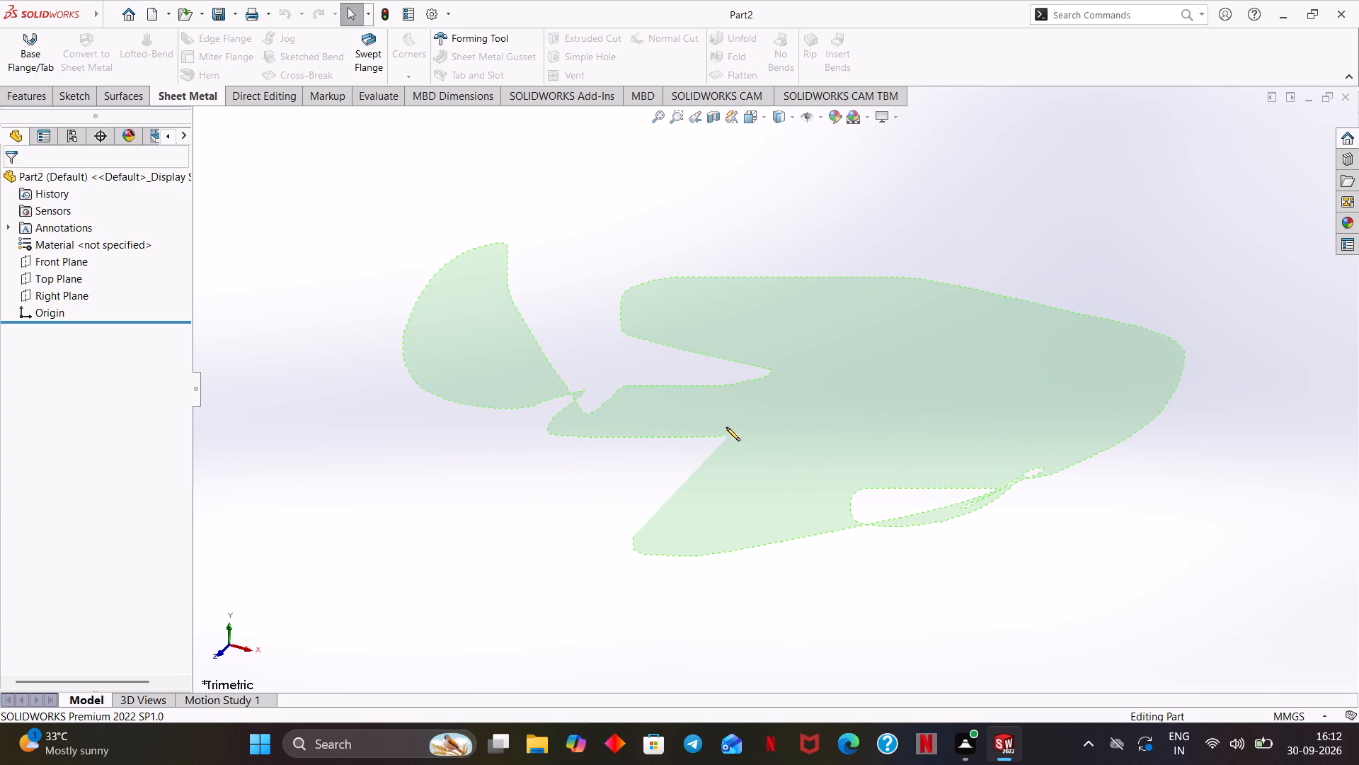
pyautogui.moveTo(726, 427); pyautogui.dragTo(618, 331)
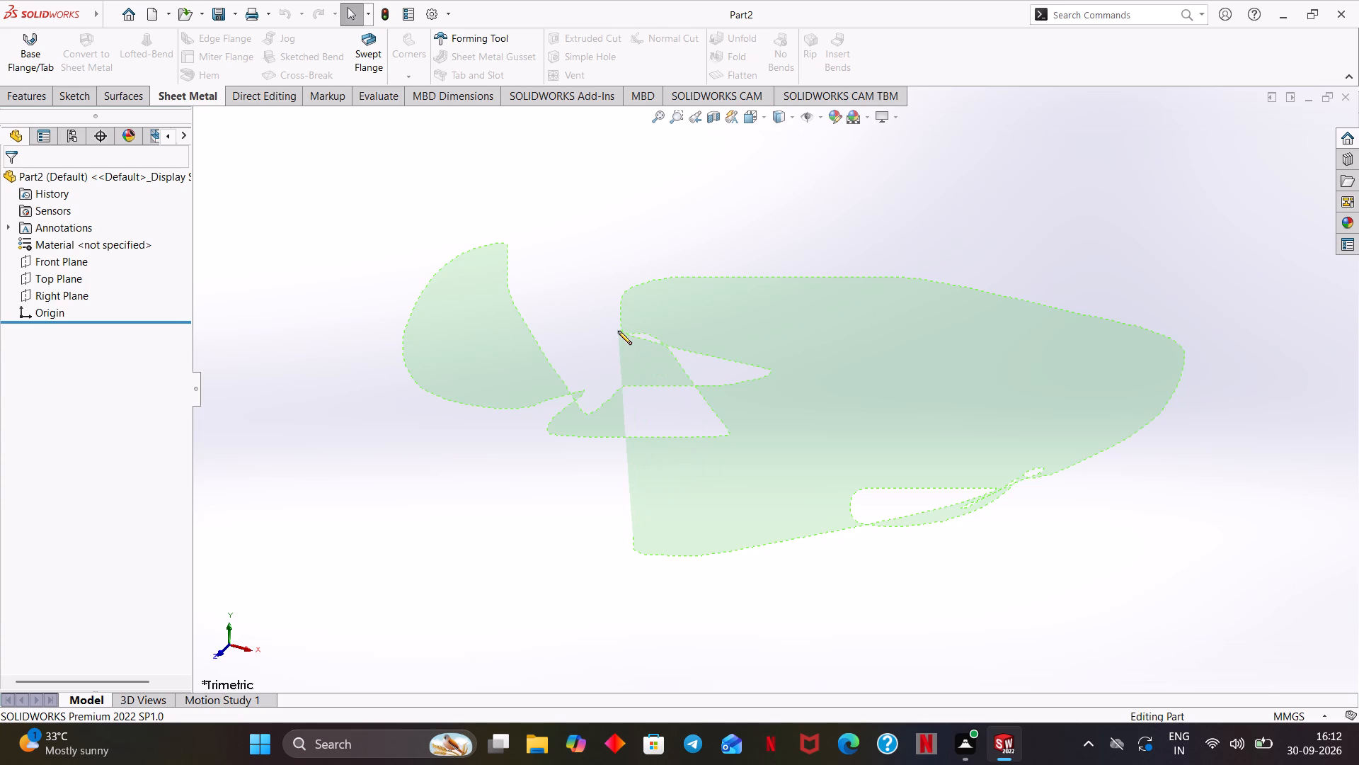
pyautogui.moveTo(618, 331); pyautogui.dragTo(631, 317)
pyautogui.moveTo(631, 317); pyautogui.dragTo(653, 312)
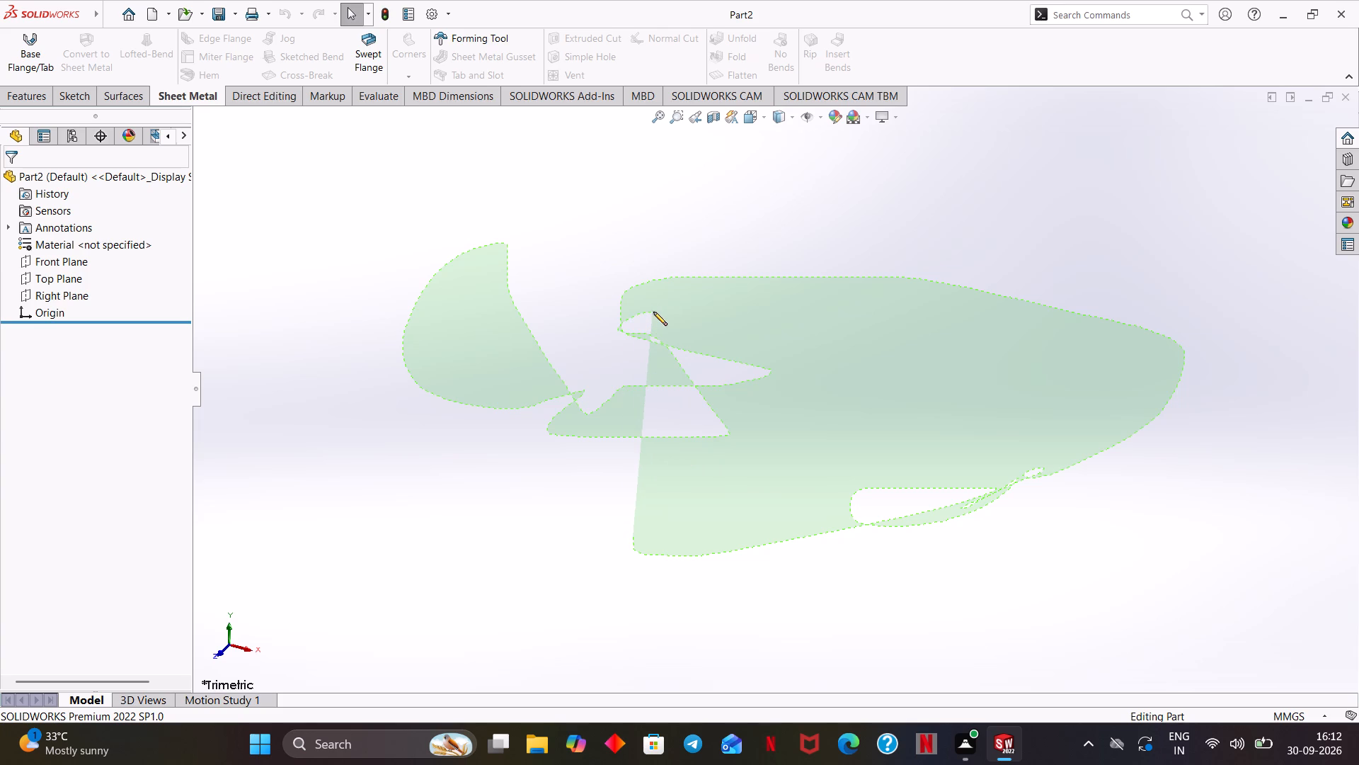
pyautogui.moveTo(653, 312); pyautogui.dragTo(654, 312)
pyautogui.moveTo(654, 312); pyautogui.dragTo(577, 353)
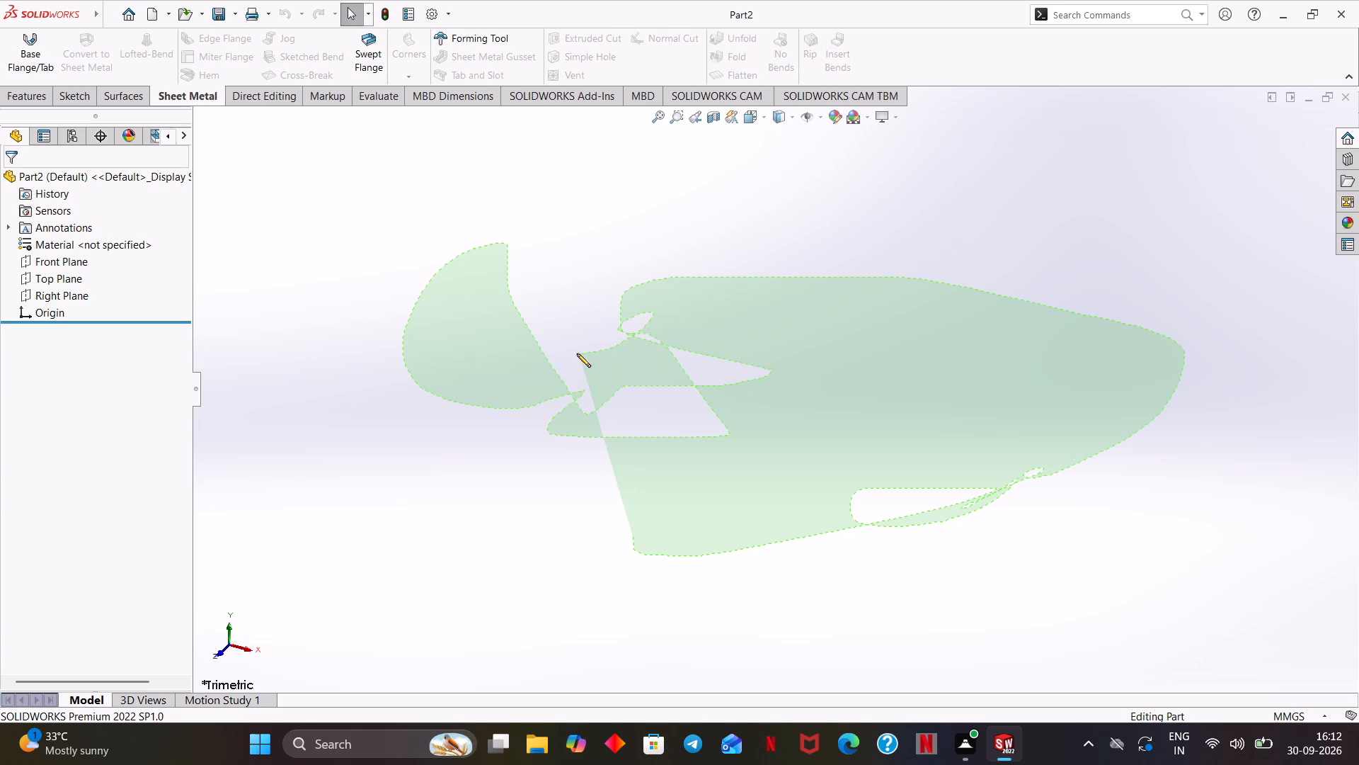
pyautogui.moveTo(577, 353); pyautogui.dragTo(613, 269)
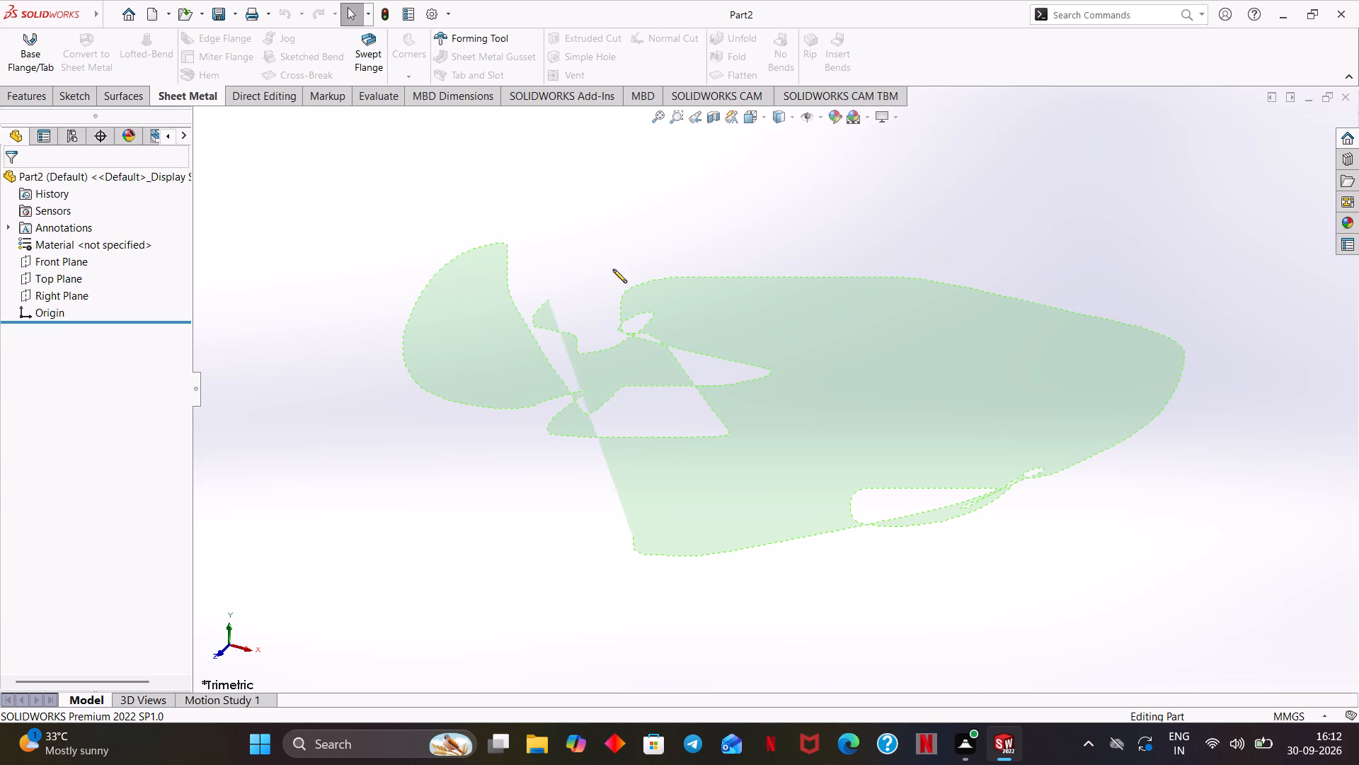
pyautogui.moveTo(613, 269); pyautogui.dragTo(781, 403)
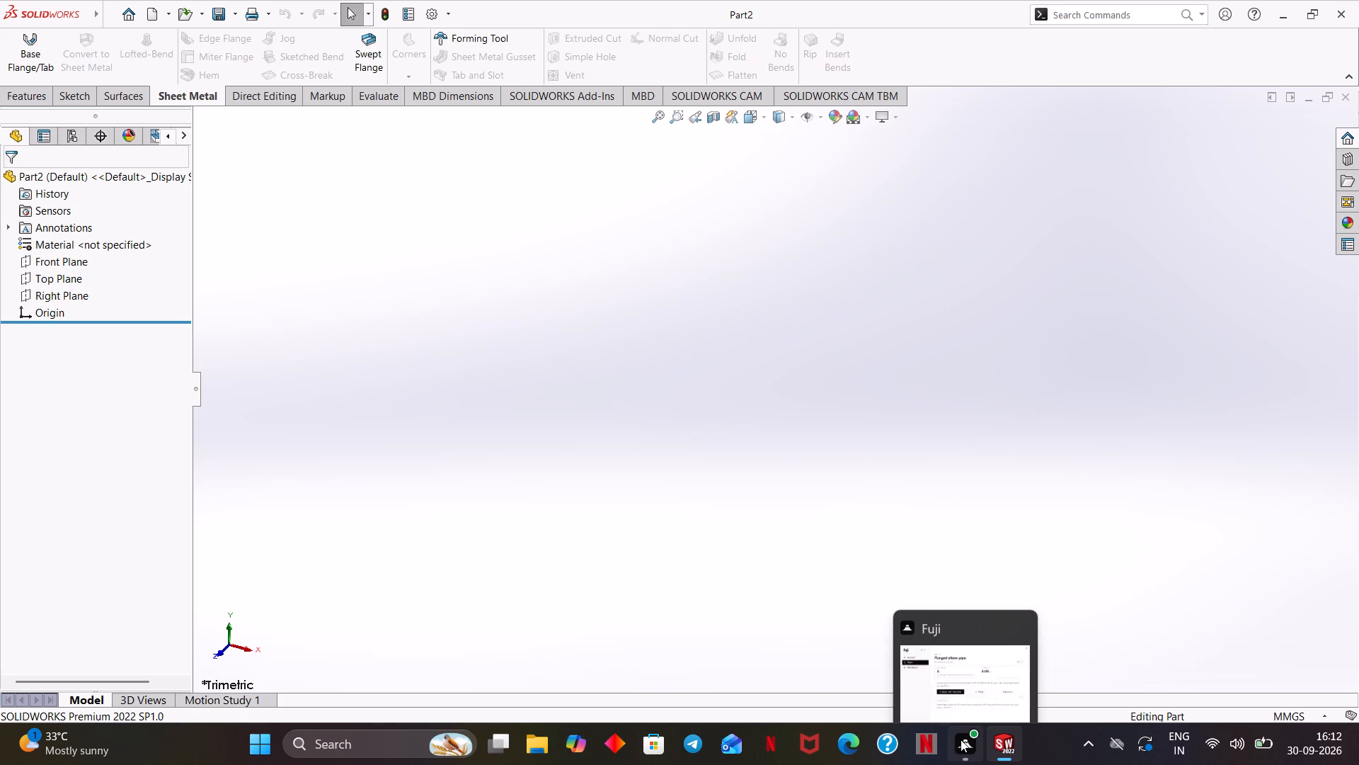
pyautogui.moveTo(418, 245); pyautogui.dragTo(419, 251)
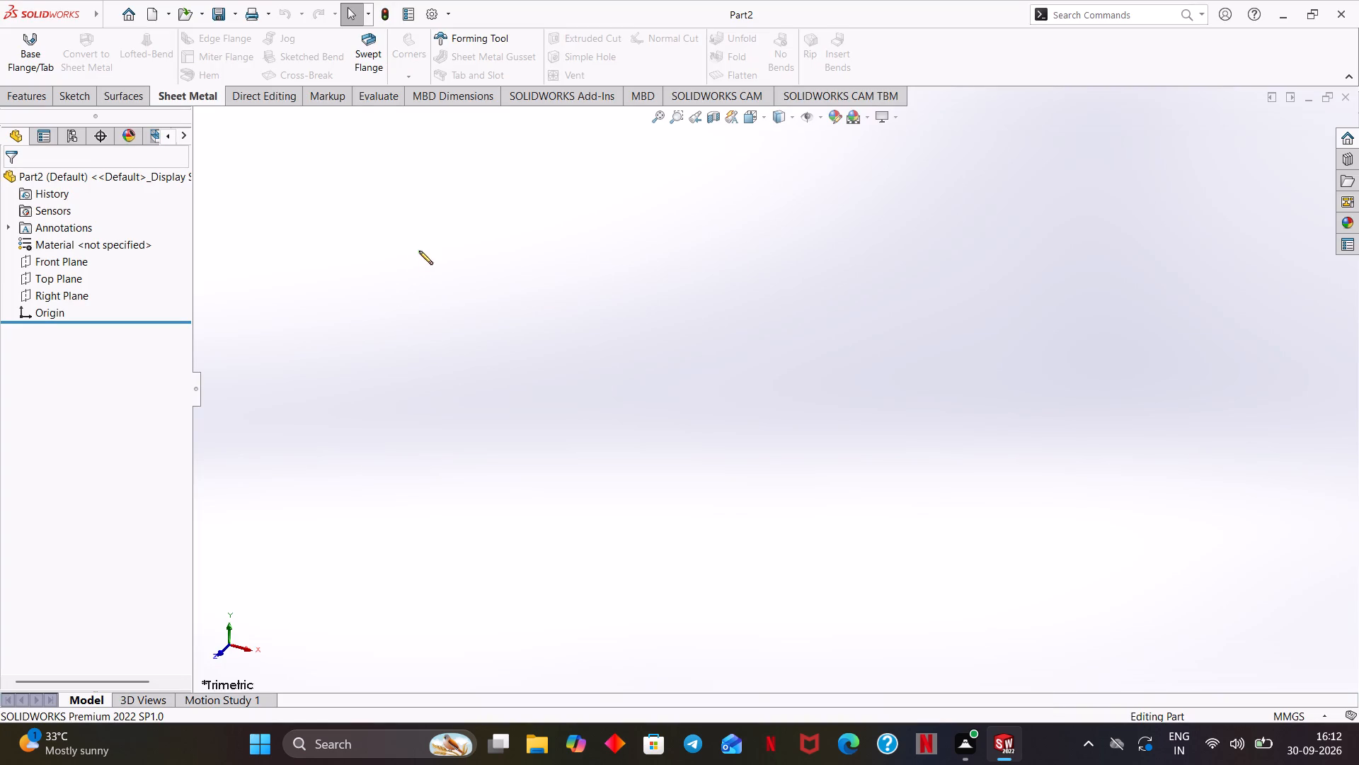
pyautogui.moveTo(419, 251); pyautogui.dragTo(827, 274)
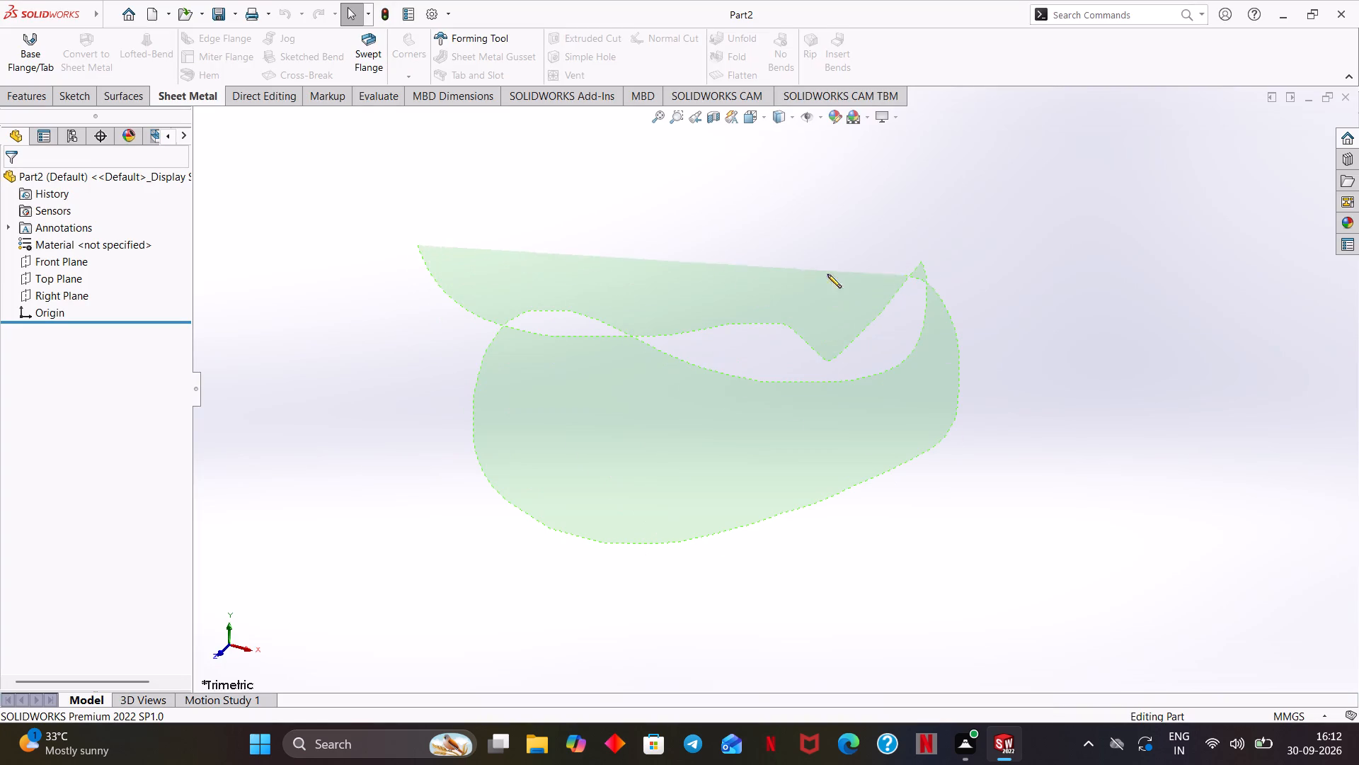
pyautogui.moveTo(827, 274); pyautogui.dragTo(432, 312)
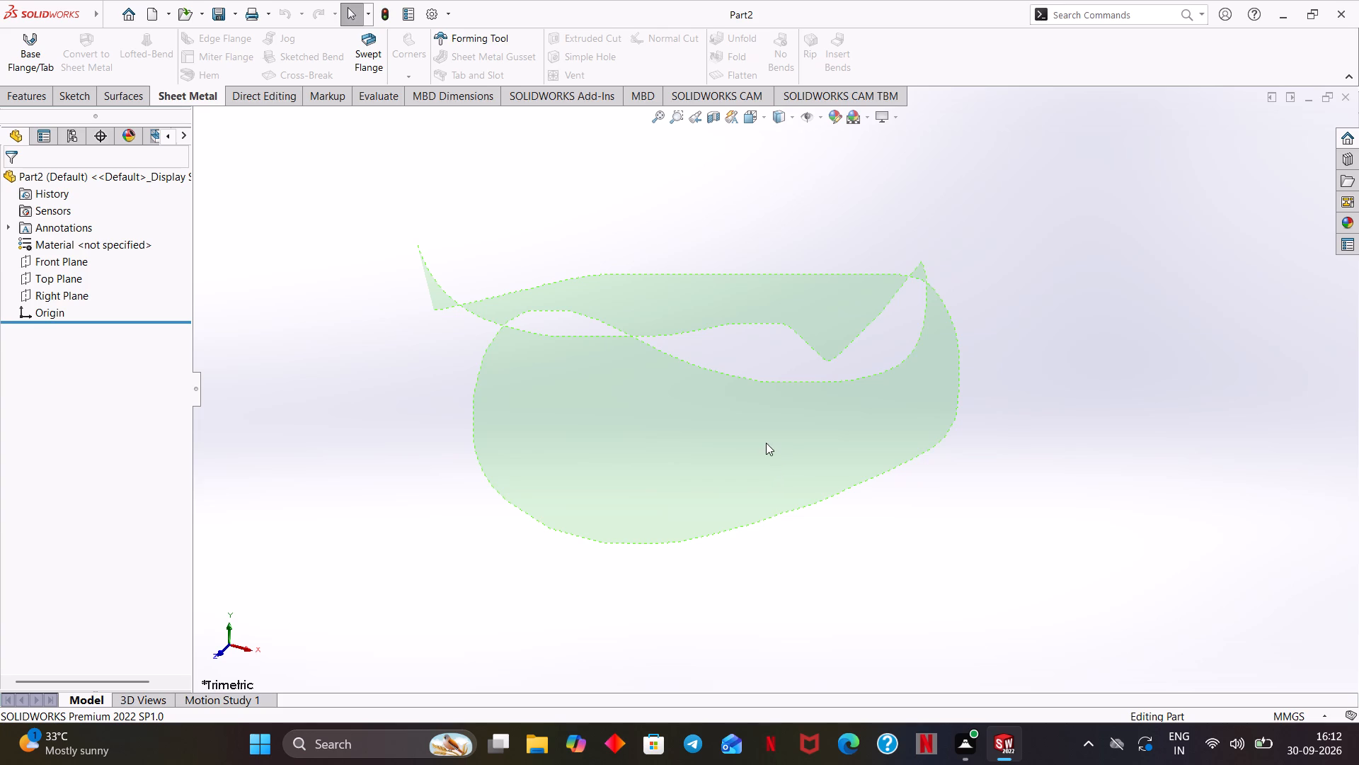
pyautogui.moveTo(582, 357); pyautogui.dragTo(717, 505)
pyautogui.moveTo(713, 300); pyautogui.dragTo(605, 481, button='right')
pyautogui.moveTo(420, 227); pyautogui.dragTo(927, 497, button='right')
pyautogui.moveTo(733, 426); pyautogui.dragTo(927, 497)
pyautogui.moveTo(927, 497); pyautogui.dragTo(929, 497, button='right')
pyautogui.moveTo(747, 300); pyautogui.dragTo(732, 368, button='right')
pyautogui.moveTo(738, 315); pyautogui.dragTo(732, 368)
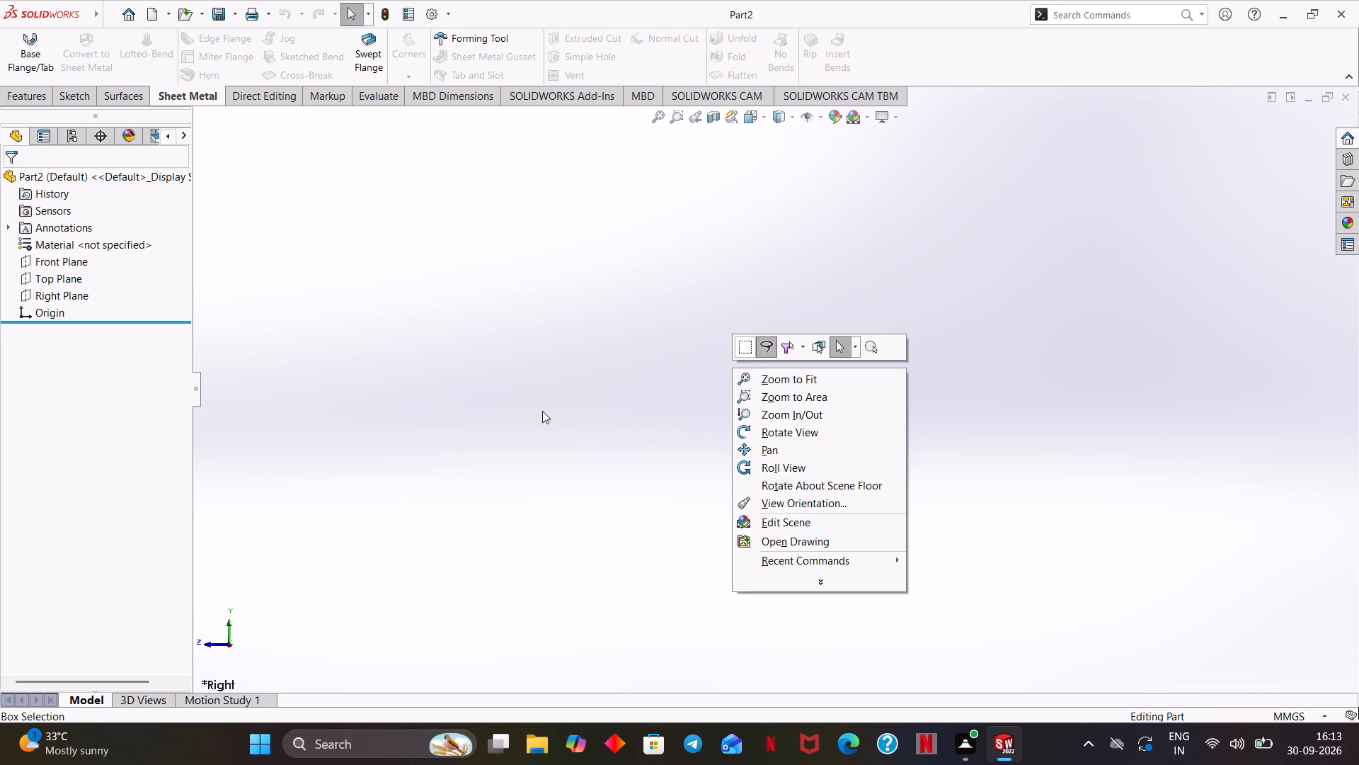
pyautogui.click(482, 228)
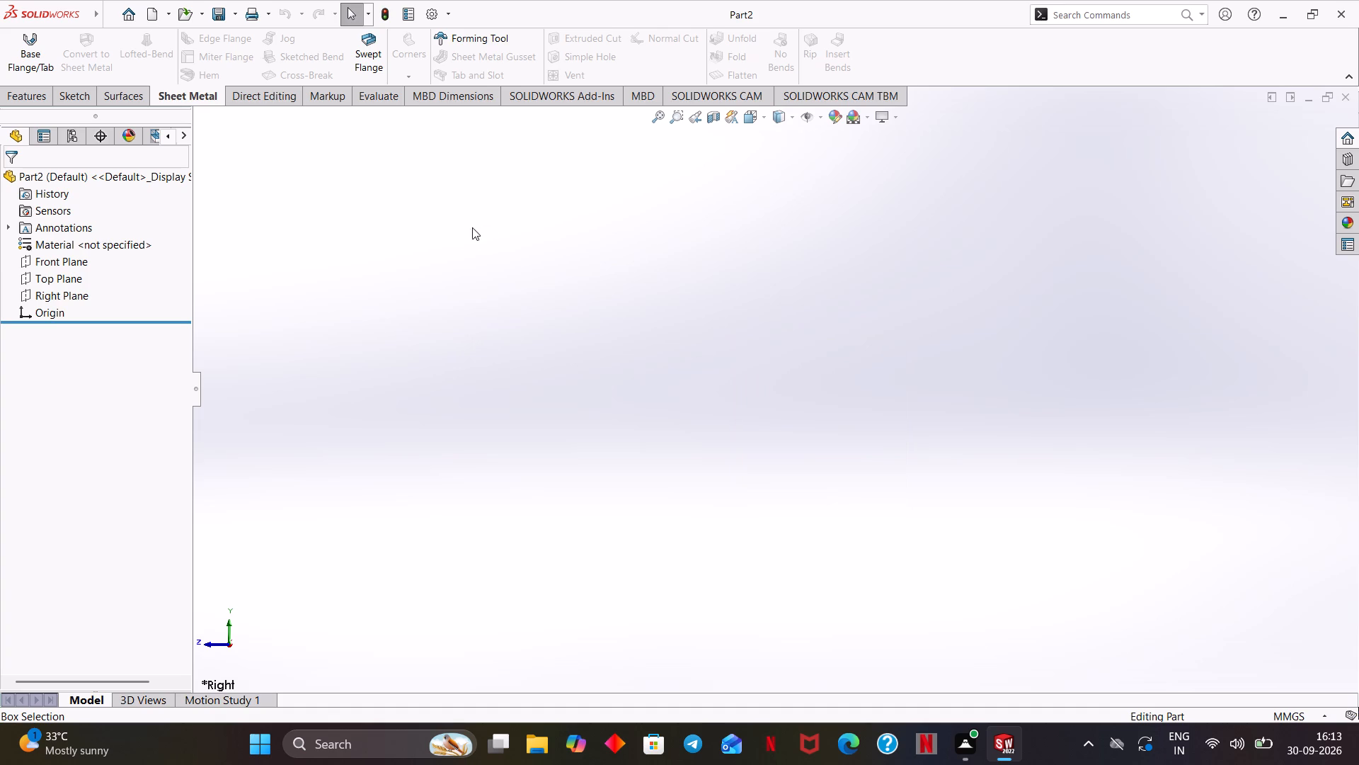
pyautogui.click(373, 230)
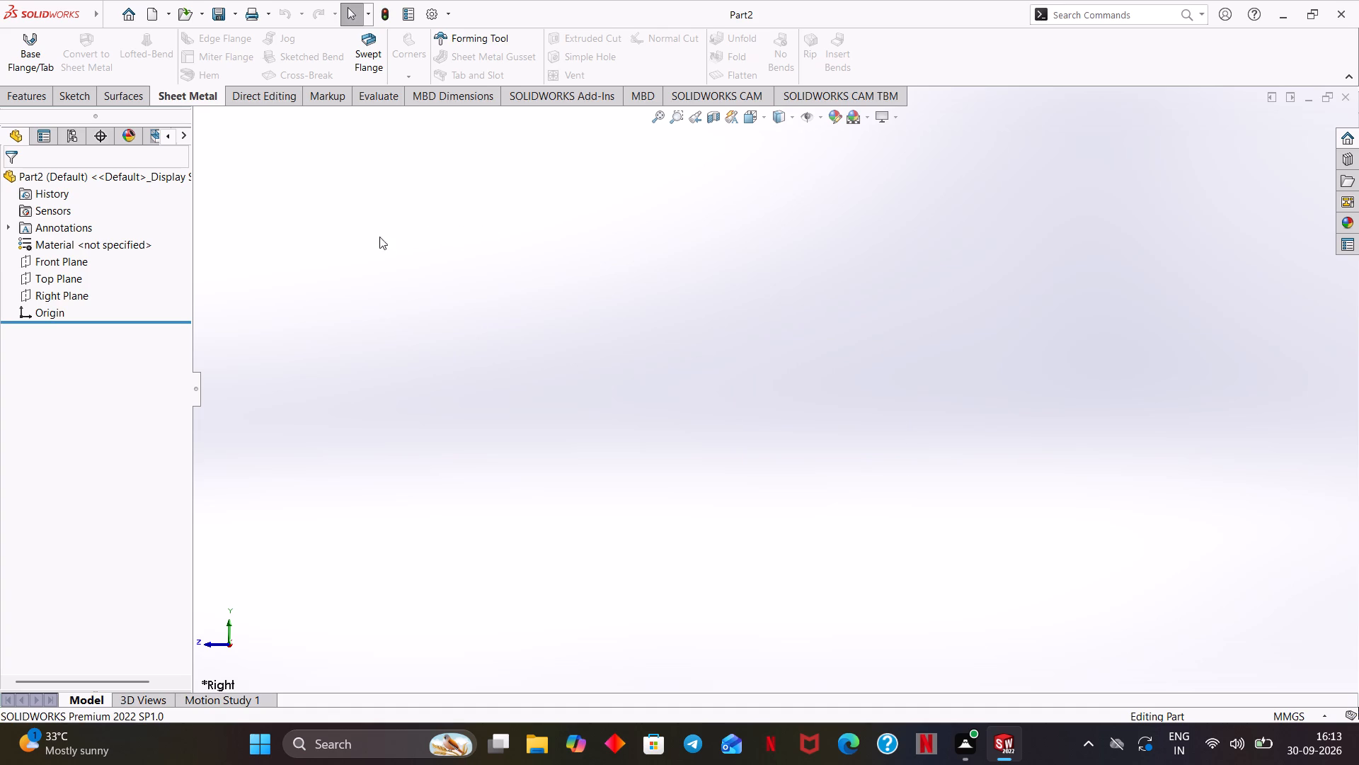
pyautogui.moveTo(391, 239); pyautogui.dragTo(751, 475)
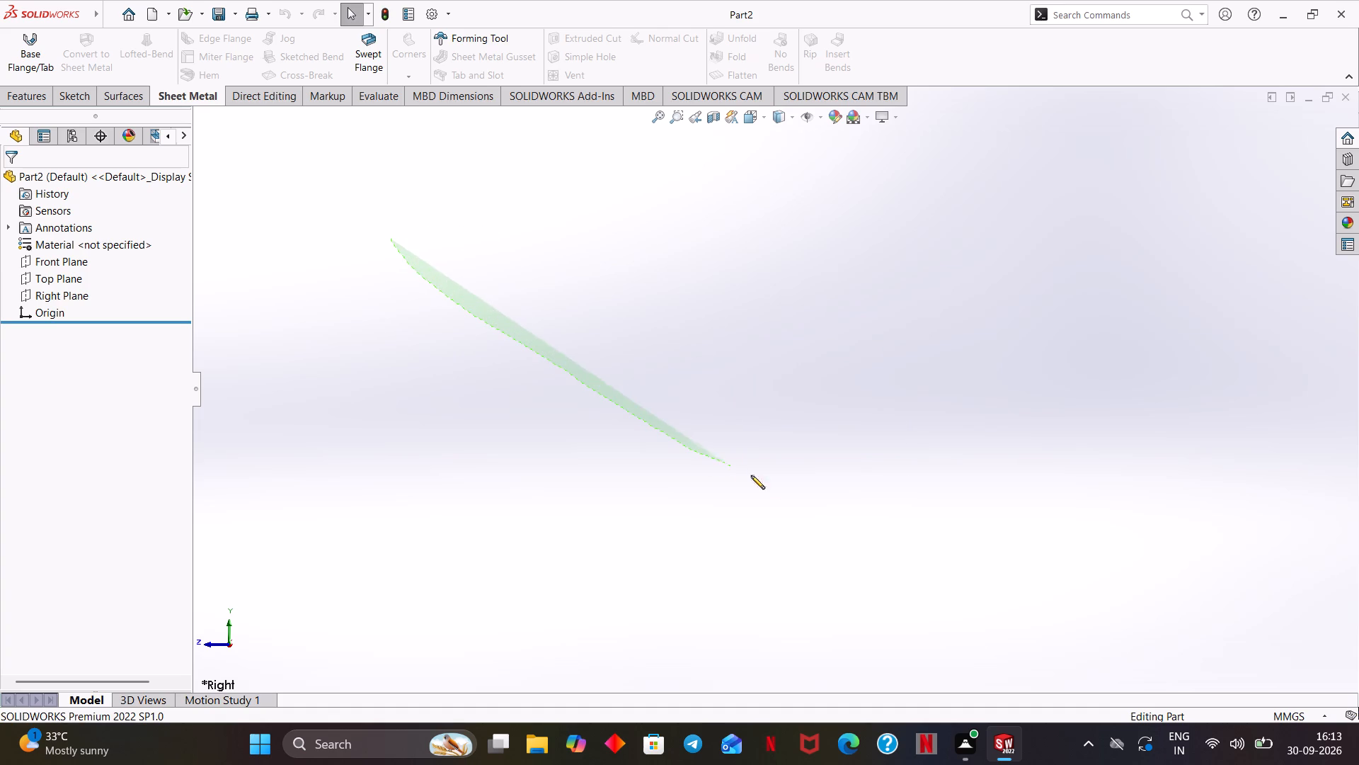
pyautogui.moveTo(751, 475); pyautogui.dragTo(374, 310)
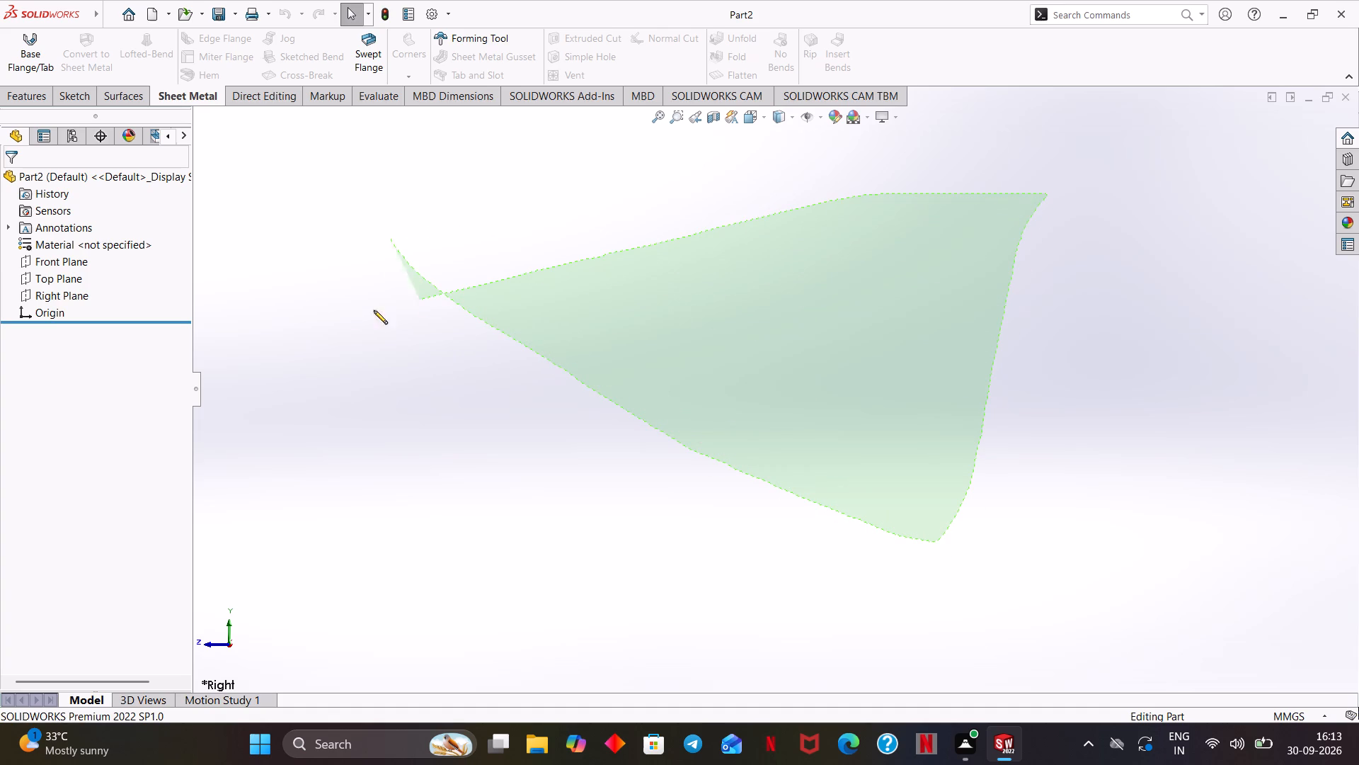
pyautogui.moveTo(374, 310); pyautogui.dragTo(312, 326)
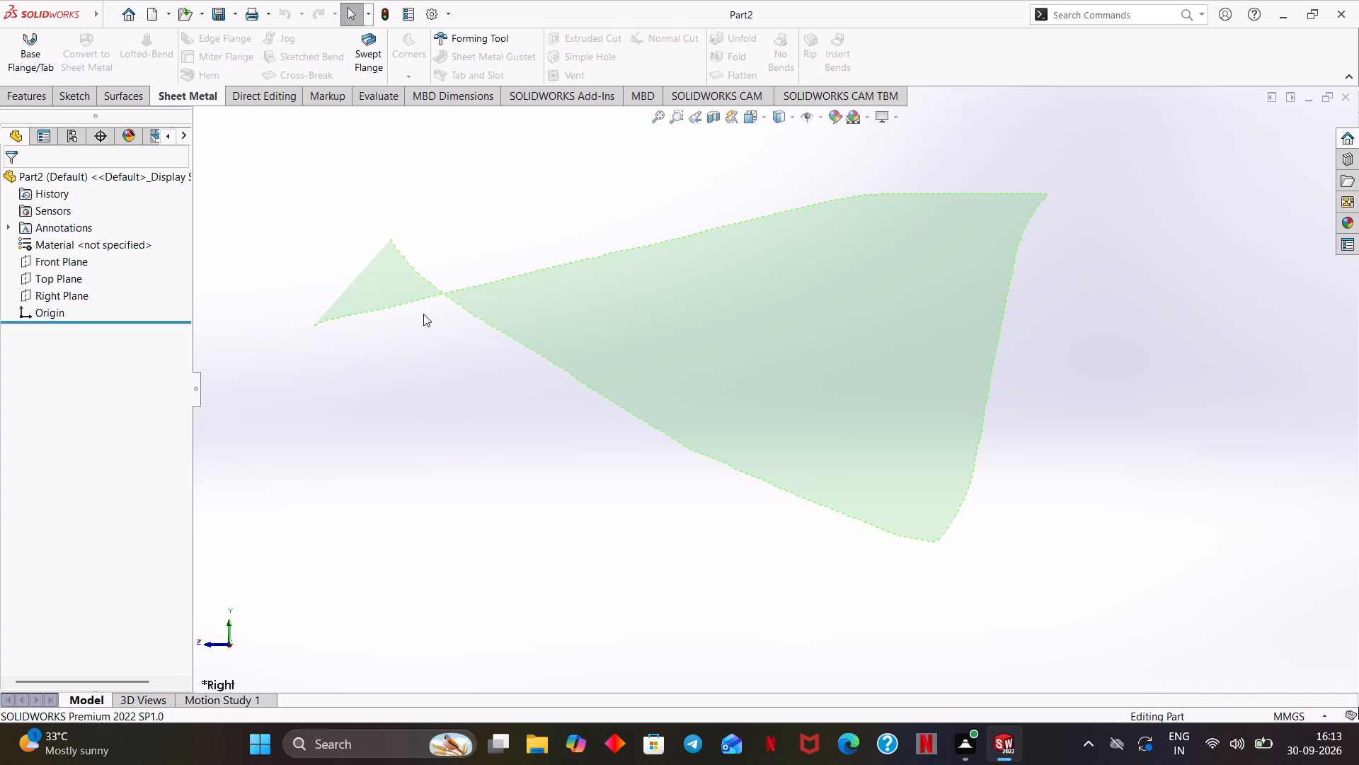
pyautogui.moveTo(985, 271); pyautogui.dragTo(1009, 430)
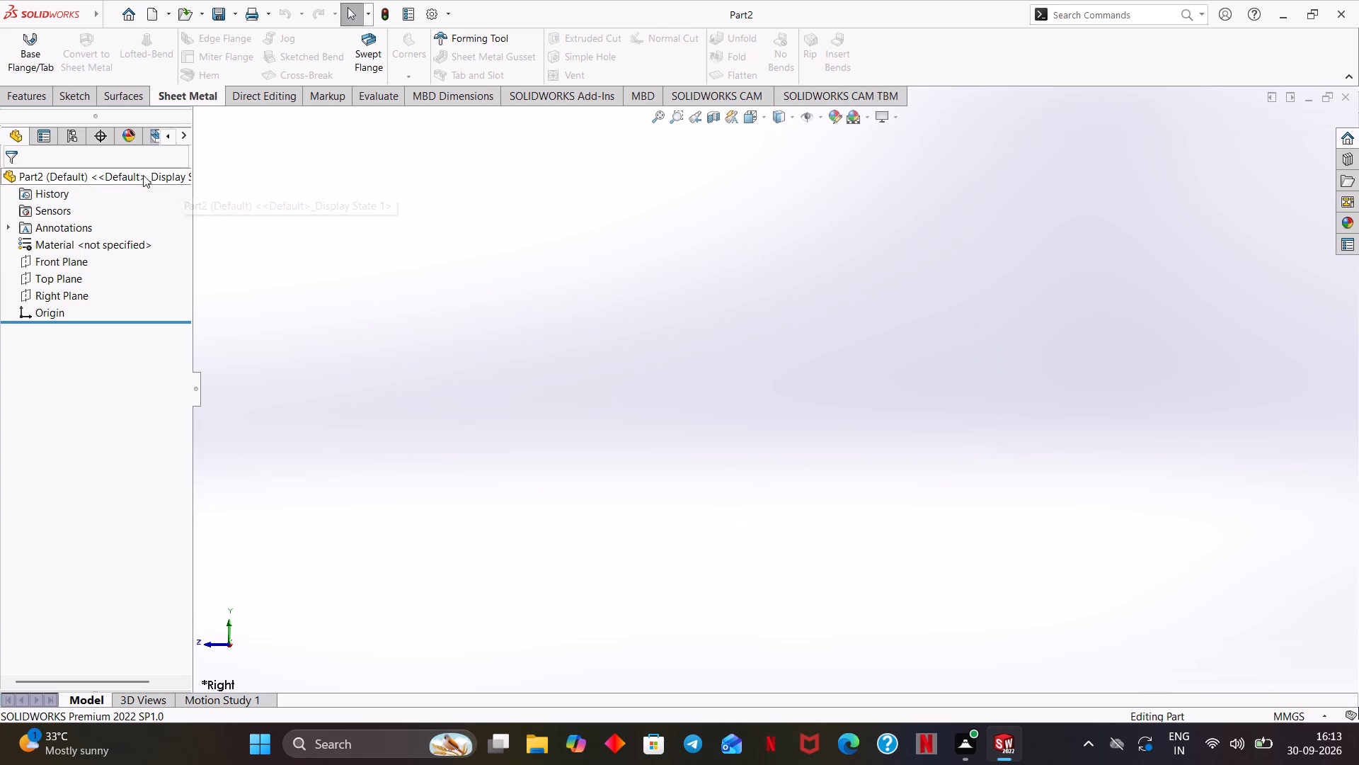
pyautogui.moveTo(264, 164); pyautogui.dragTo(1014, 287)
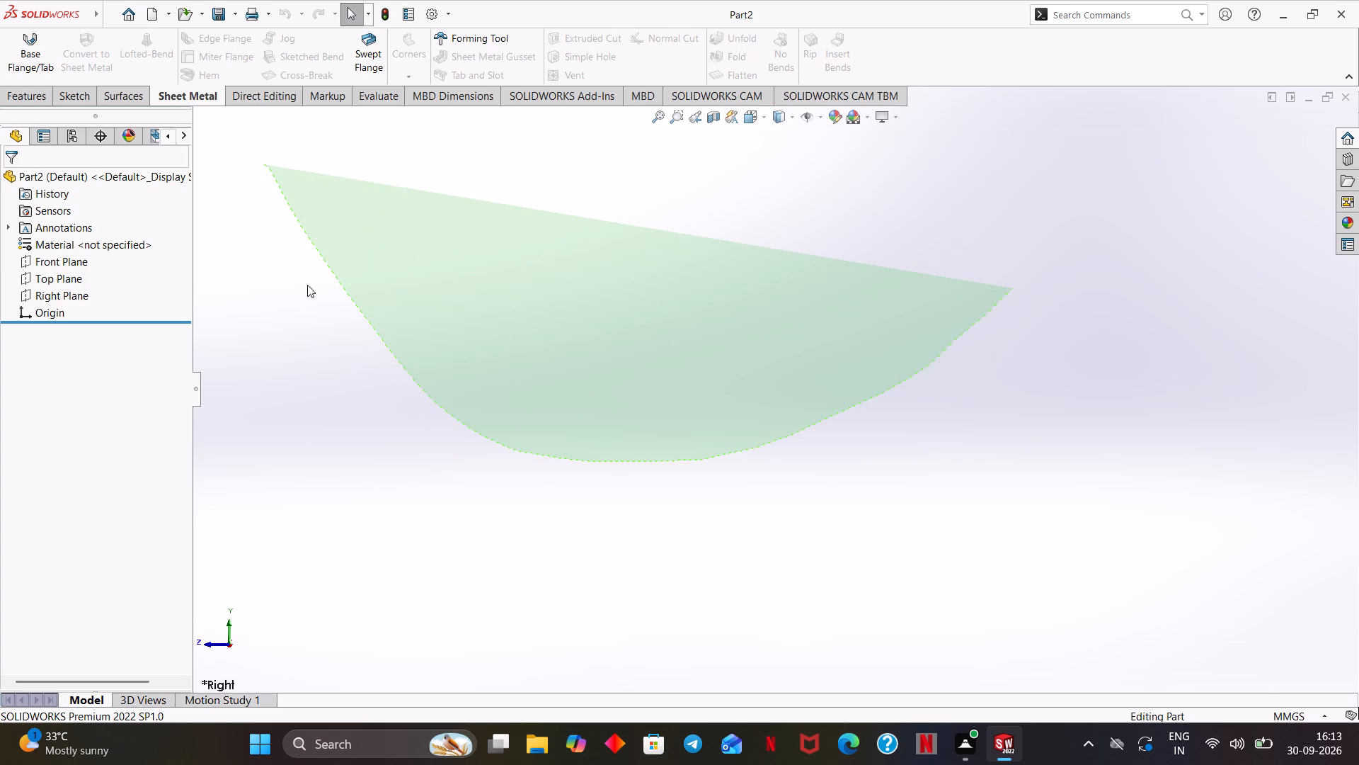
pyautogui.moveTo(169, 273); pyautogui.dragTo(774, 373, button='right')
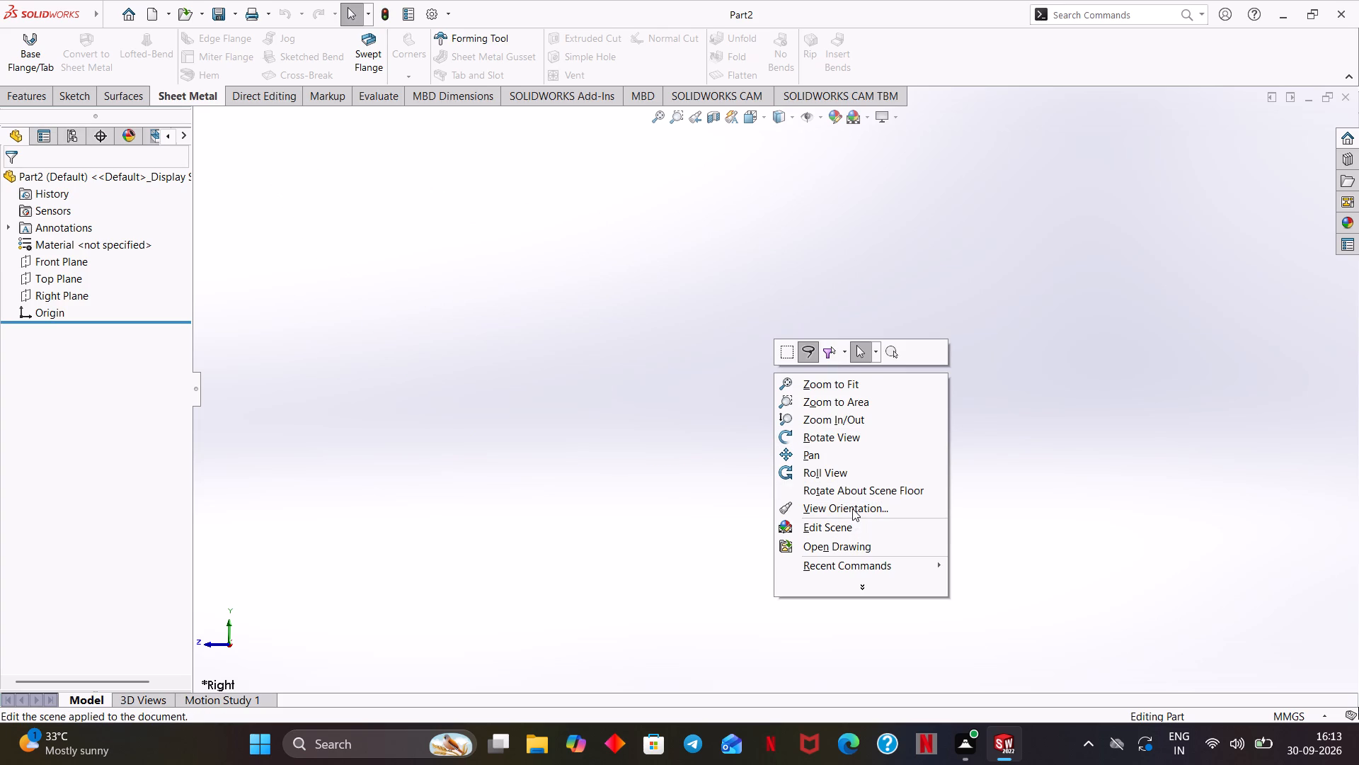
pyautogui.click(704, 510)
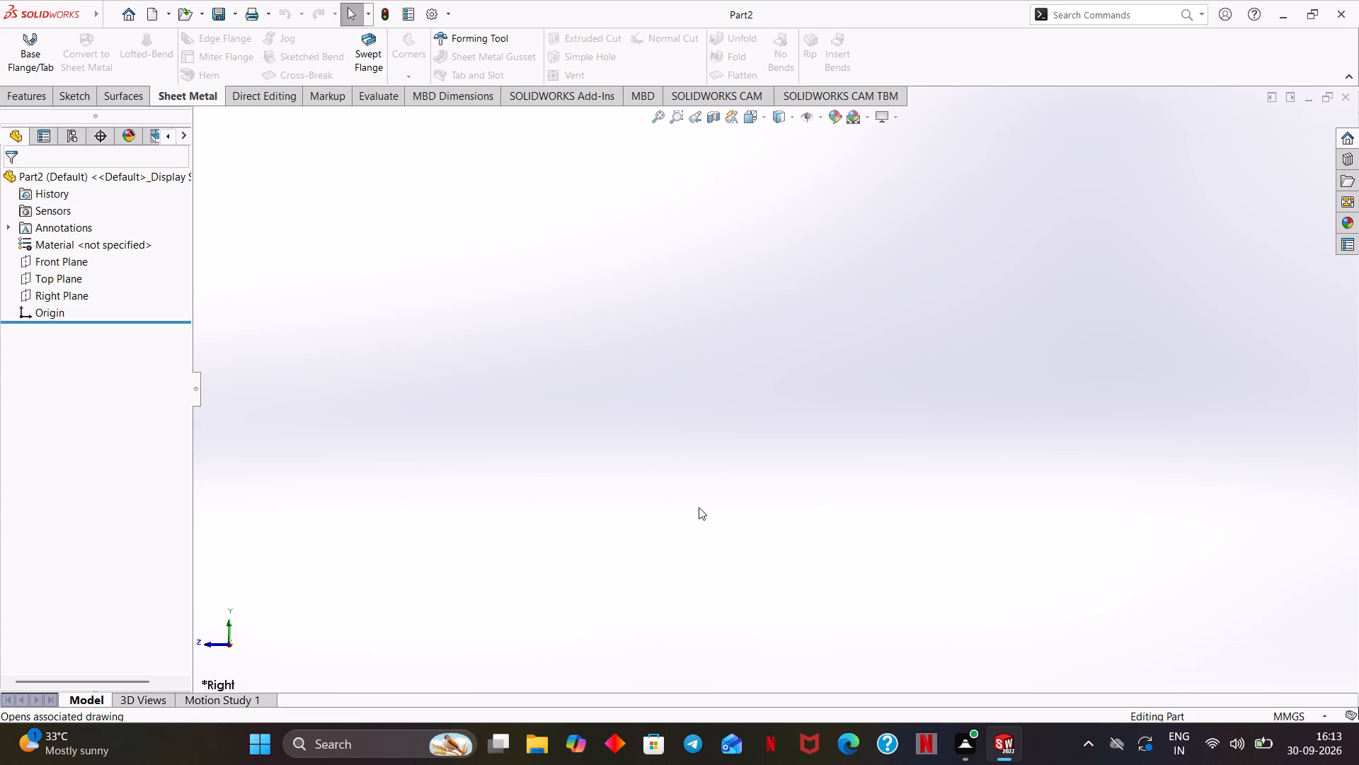
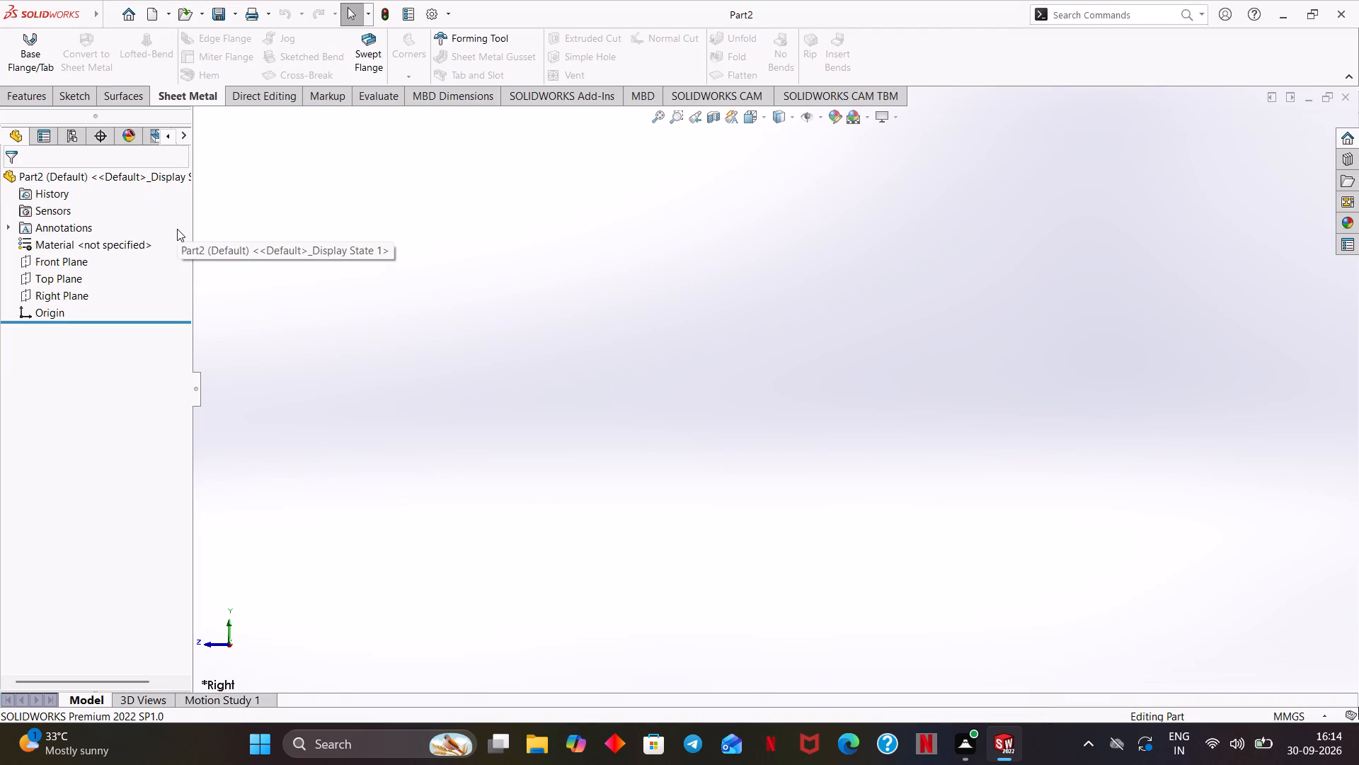
# On the Front Plane, sketch a horizontal line about 32 mm long from the origin, a tangent arc of about 70 mm radius, and a vertical line.
pyautogui.click(75, 95)
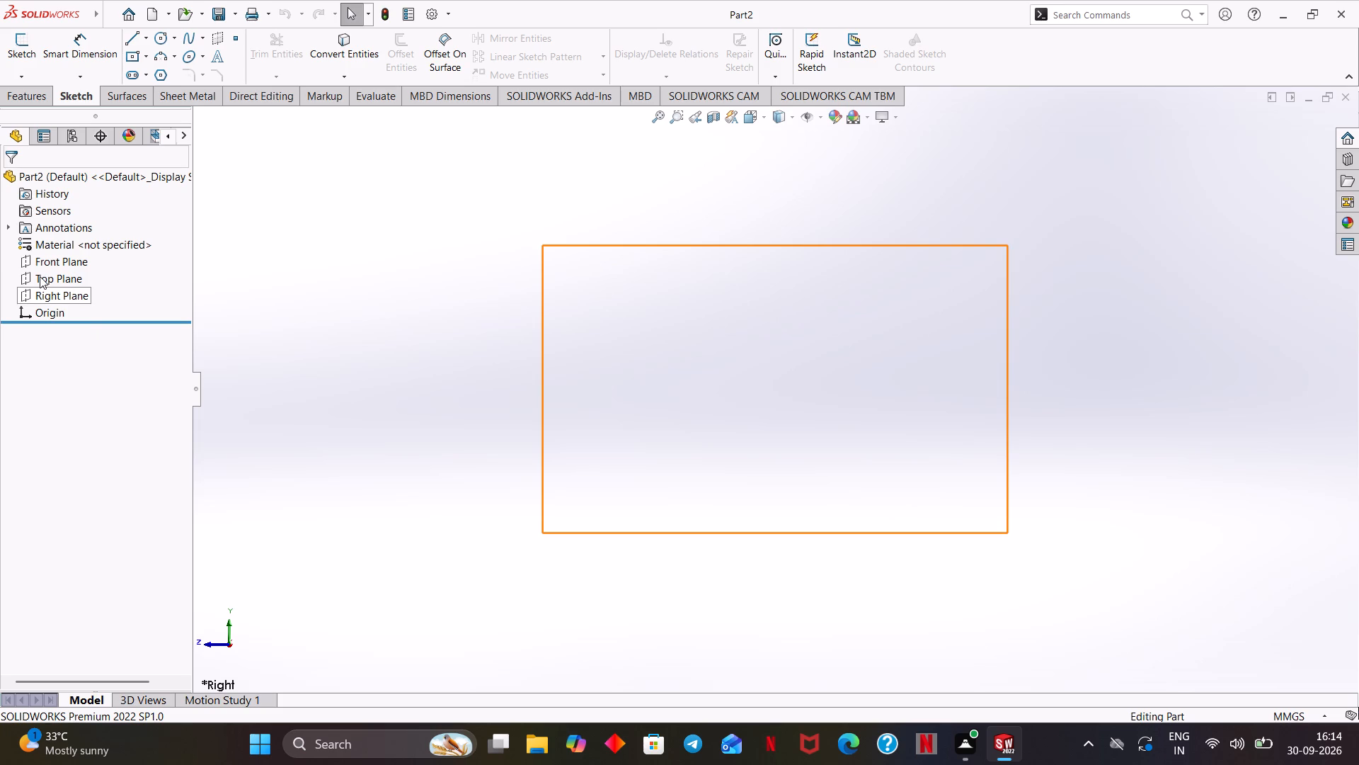
pyautogui.click(83, 259)
pyautogui.click(91, 239)
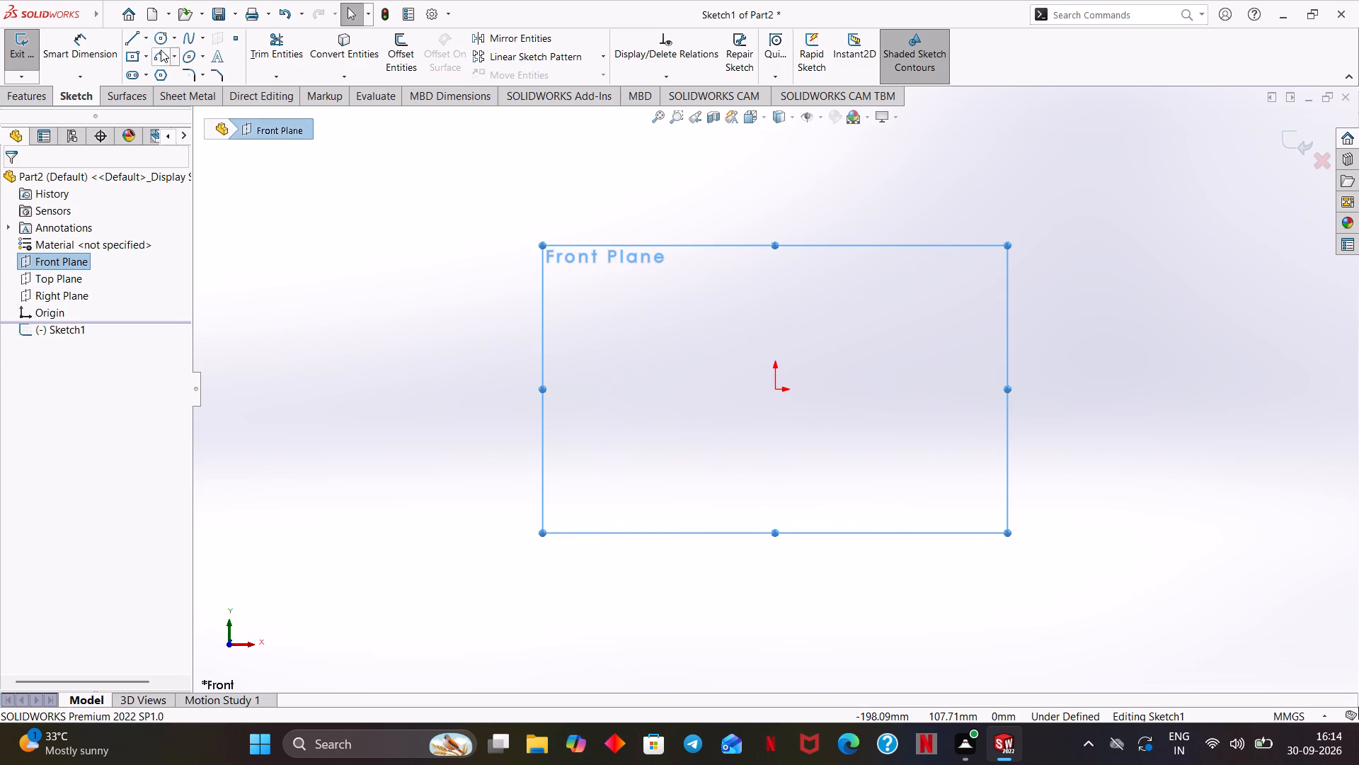
pyautogui.click(136, 35)
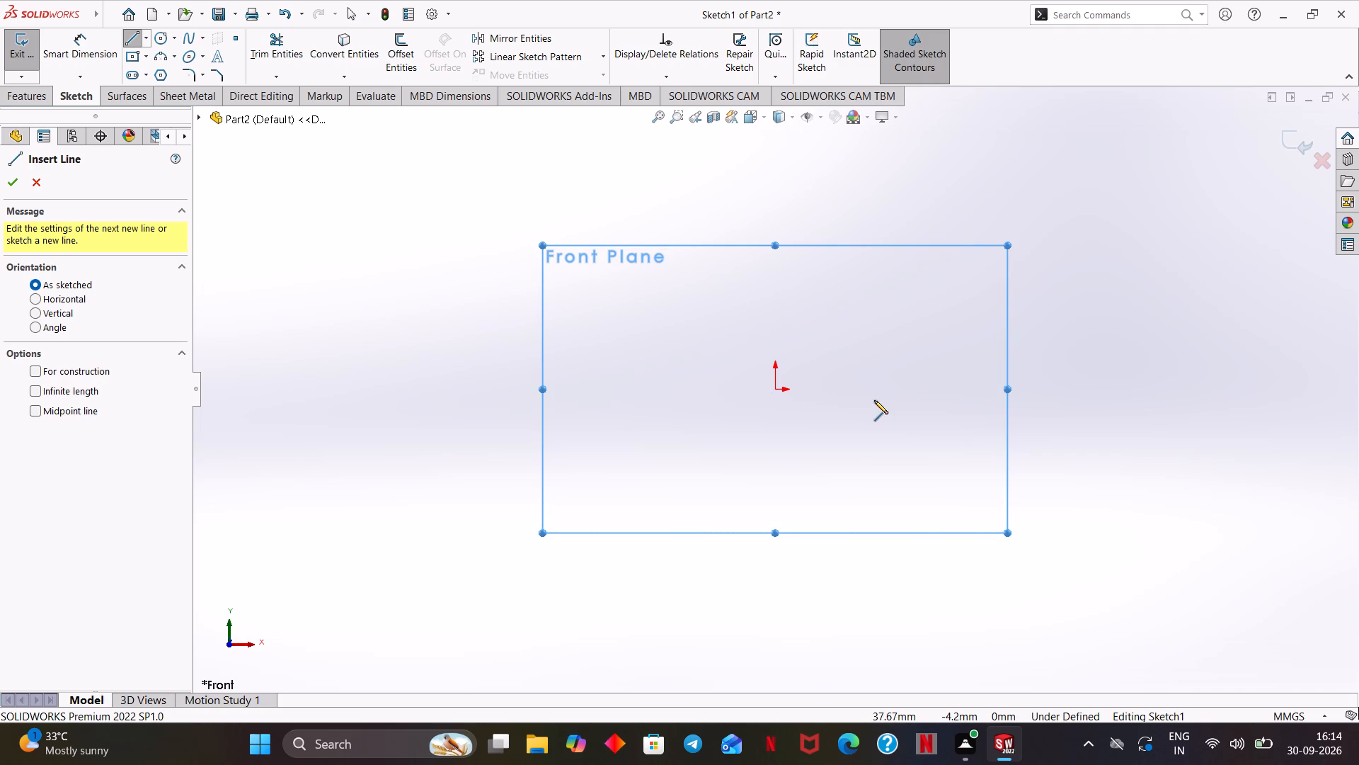
pyautogui.click(776, 390)
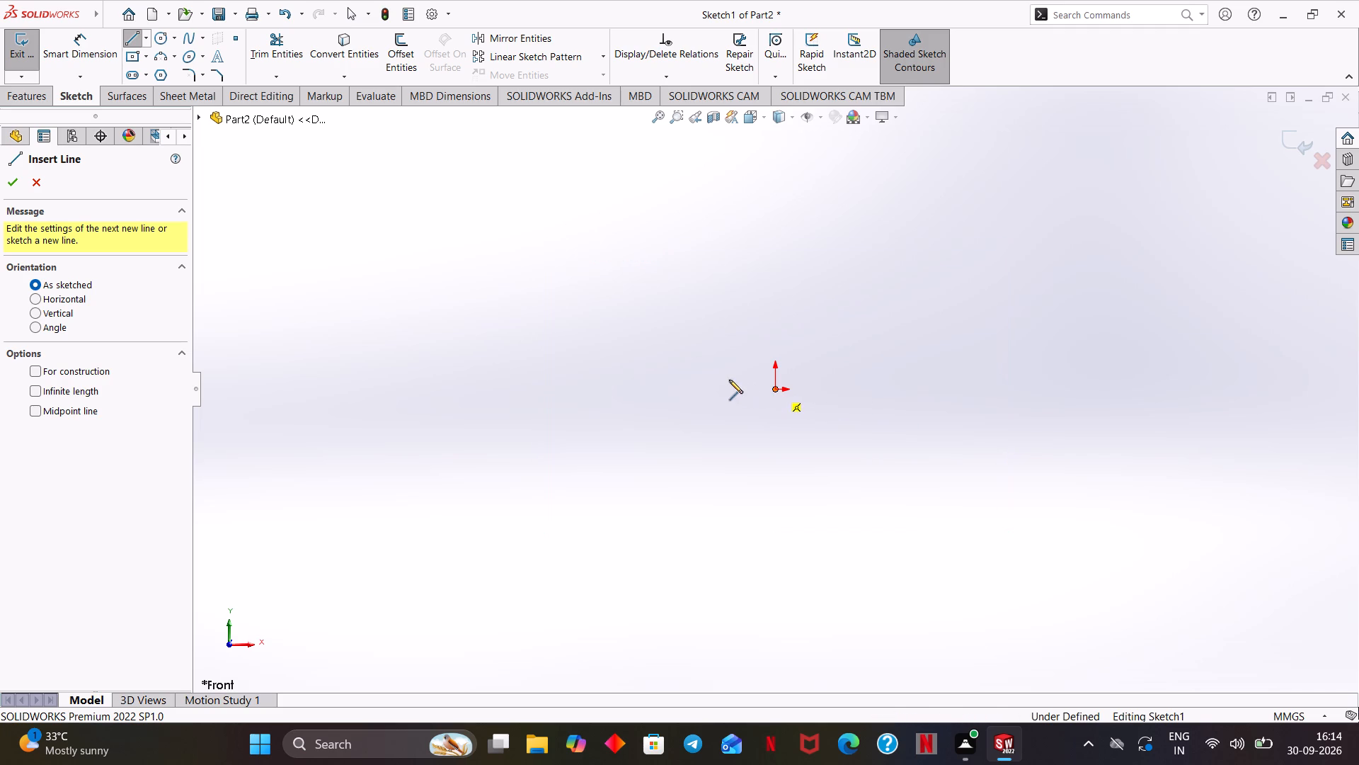
pyautogui.click(692, 393)
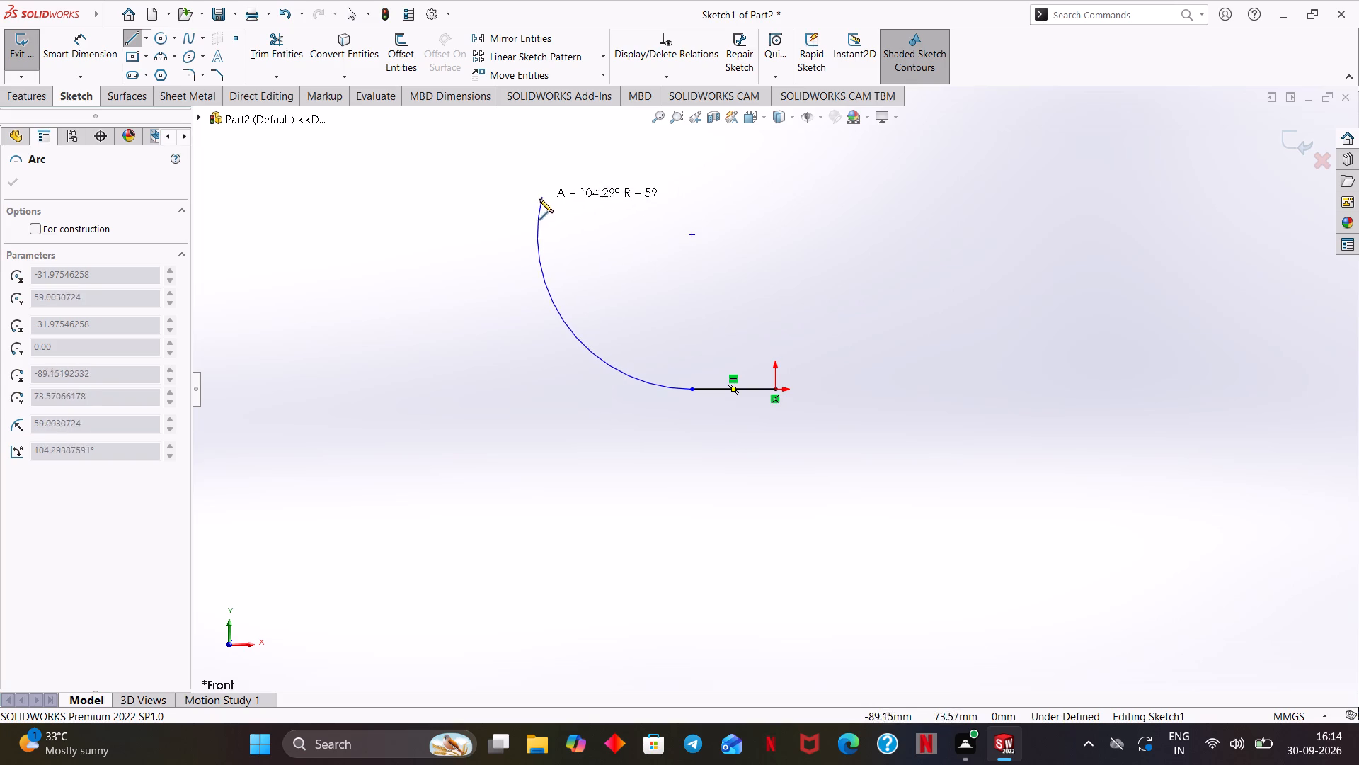
pyautogui.click(507, 206)
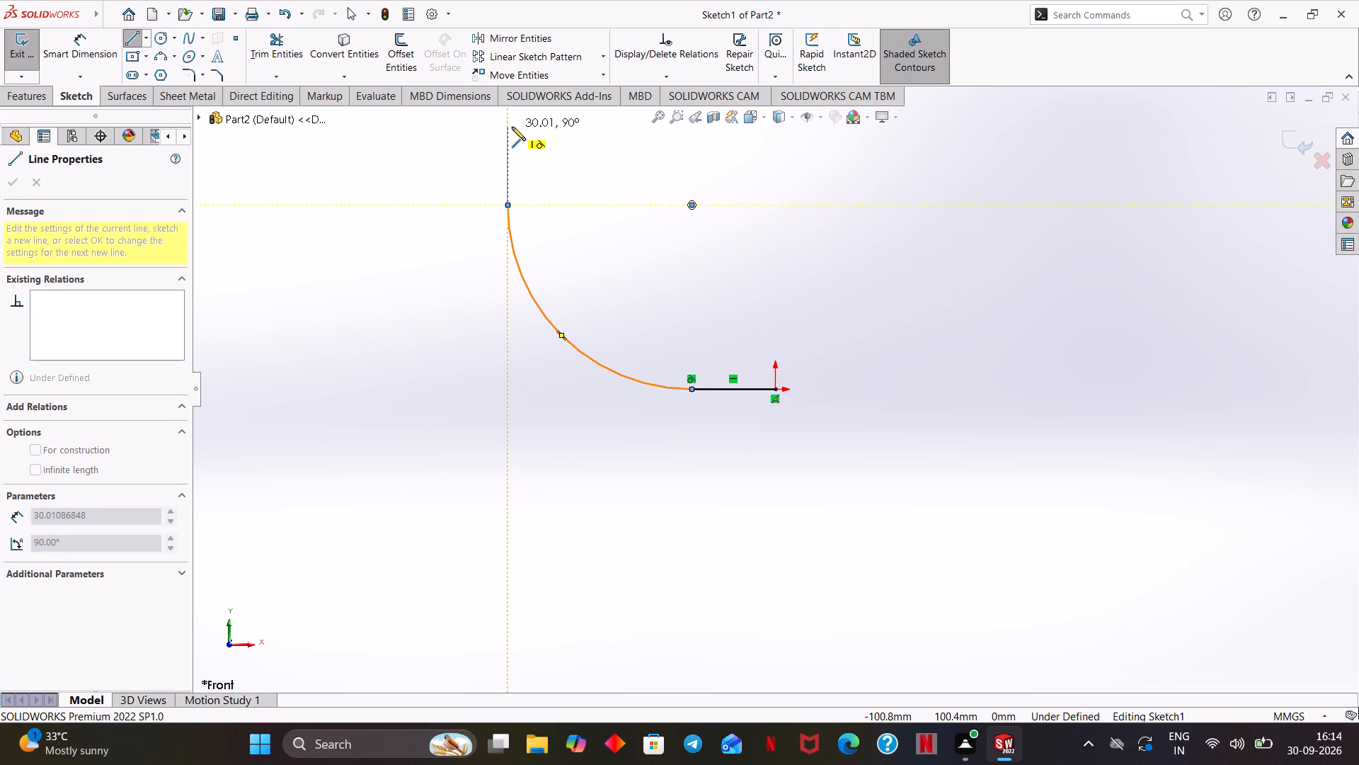
pyautogui.scroll(1, 512, 127)
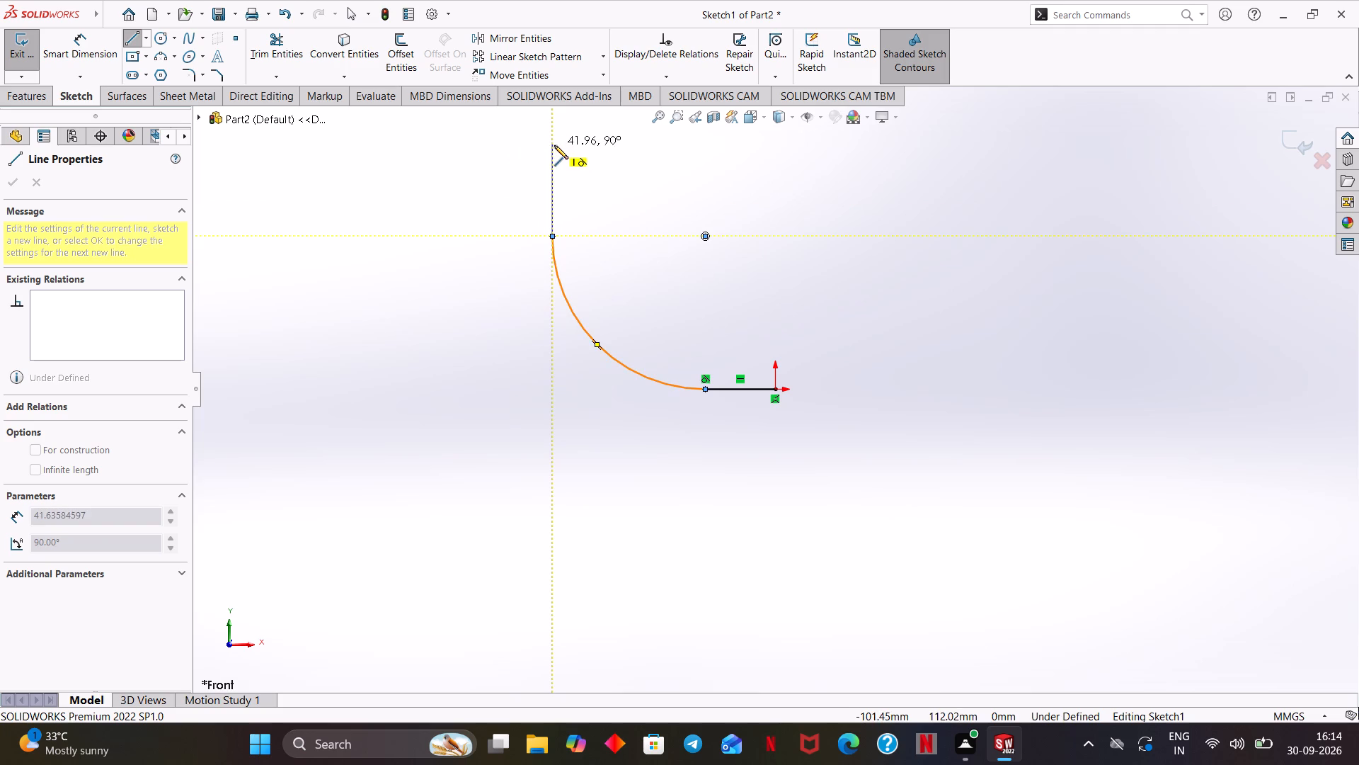
pyautogui.click(552, 137)
pyautogui.rightClick(589, 151)
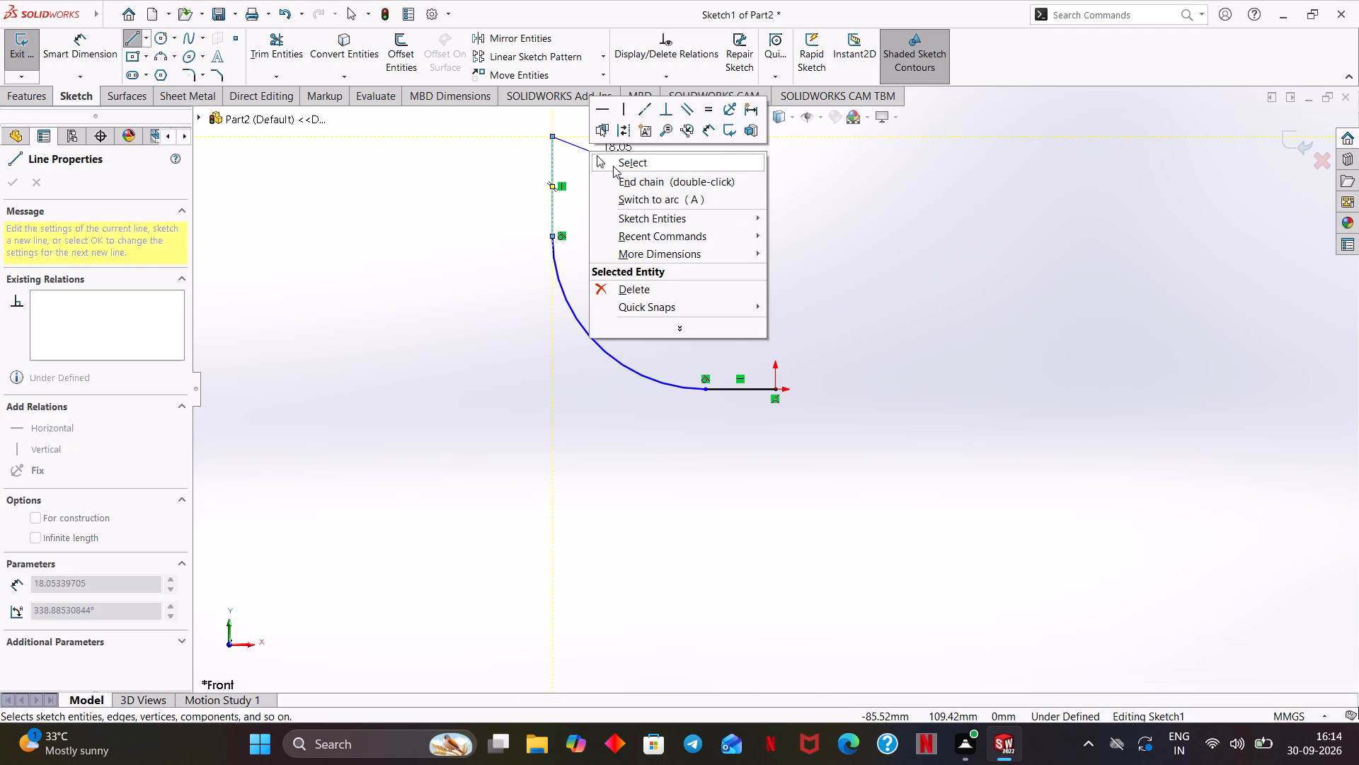
pyautogui.click(613, 166)
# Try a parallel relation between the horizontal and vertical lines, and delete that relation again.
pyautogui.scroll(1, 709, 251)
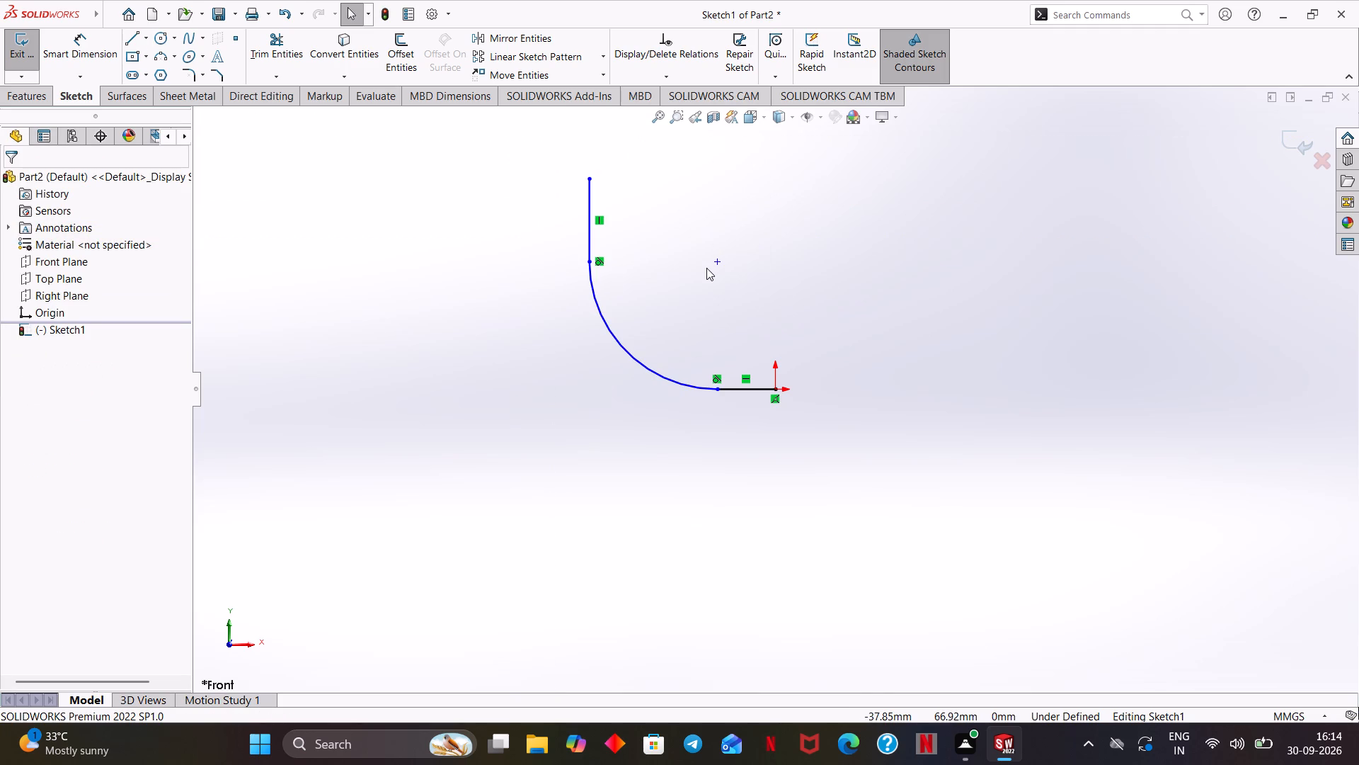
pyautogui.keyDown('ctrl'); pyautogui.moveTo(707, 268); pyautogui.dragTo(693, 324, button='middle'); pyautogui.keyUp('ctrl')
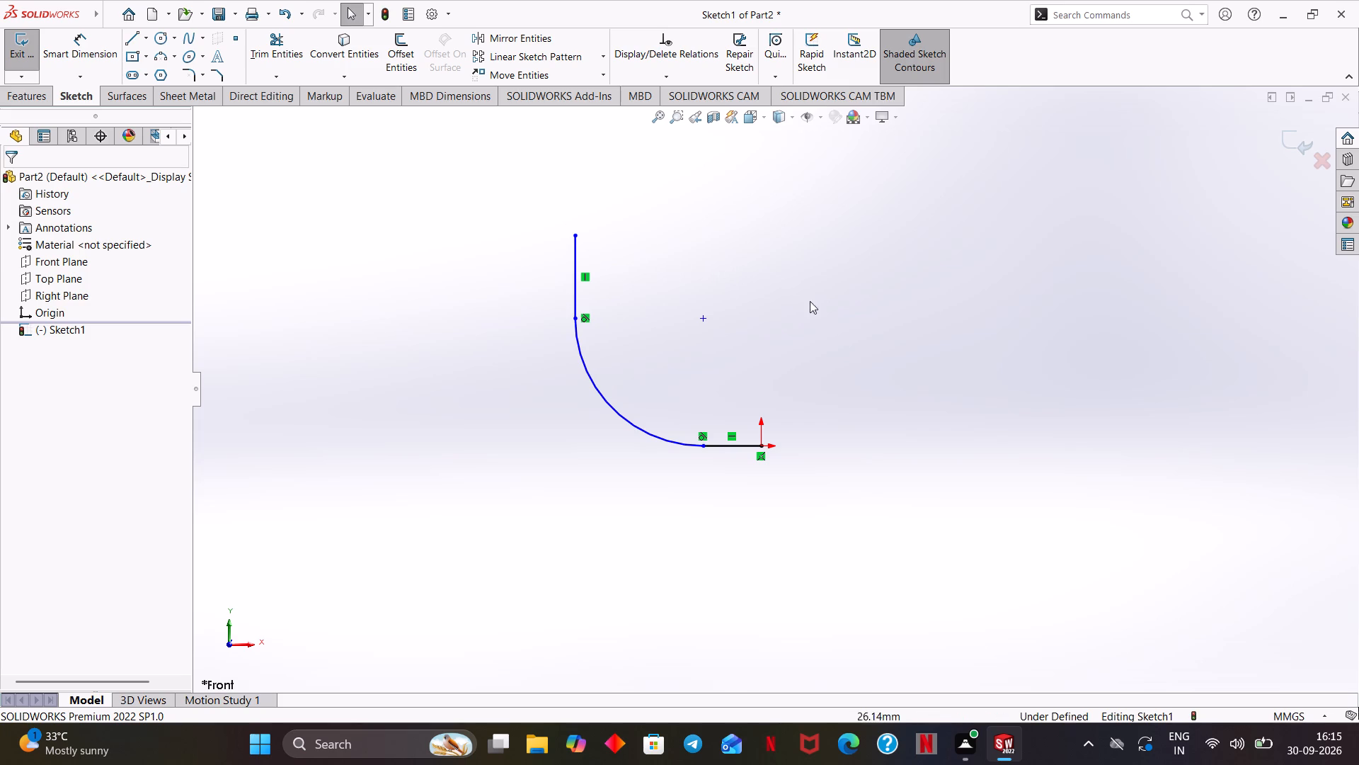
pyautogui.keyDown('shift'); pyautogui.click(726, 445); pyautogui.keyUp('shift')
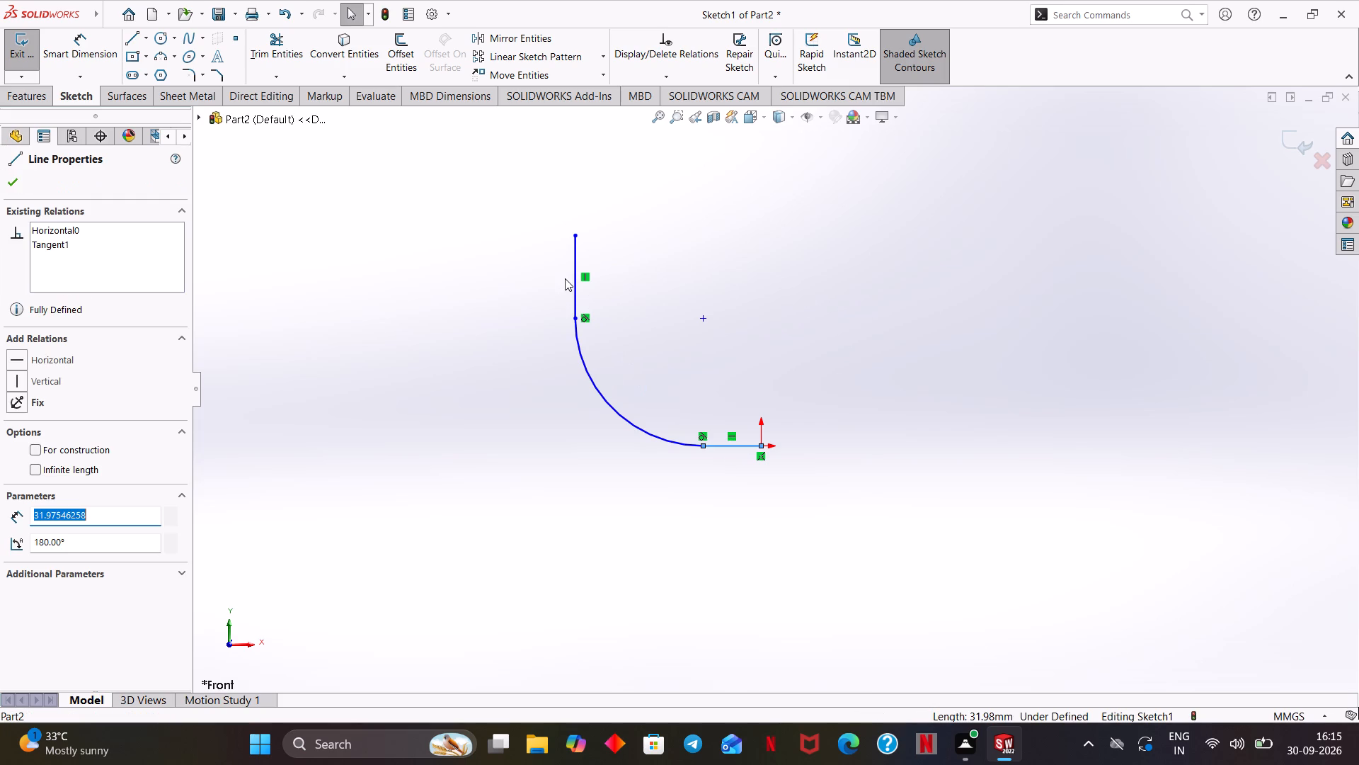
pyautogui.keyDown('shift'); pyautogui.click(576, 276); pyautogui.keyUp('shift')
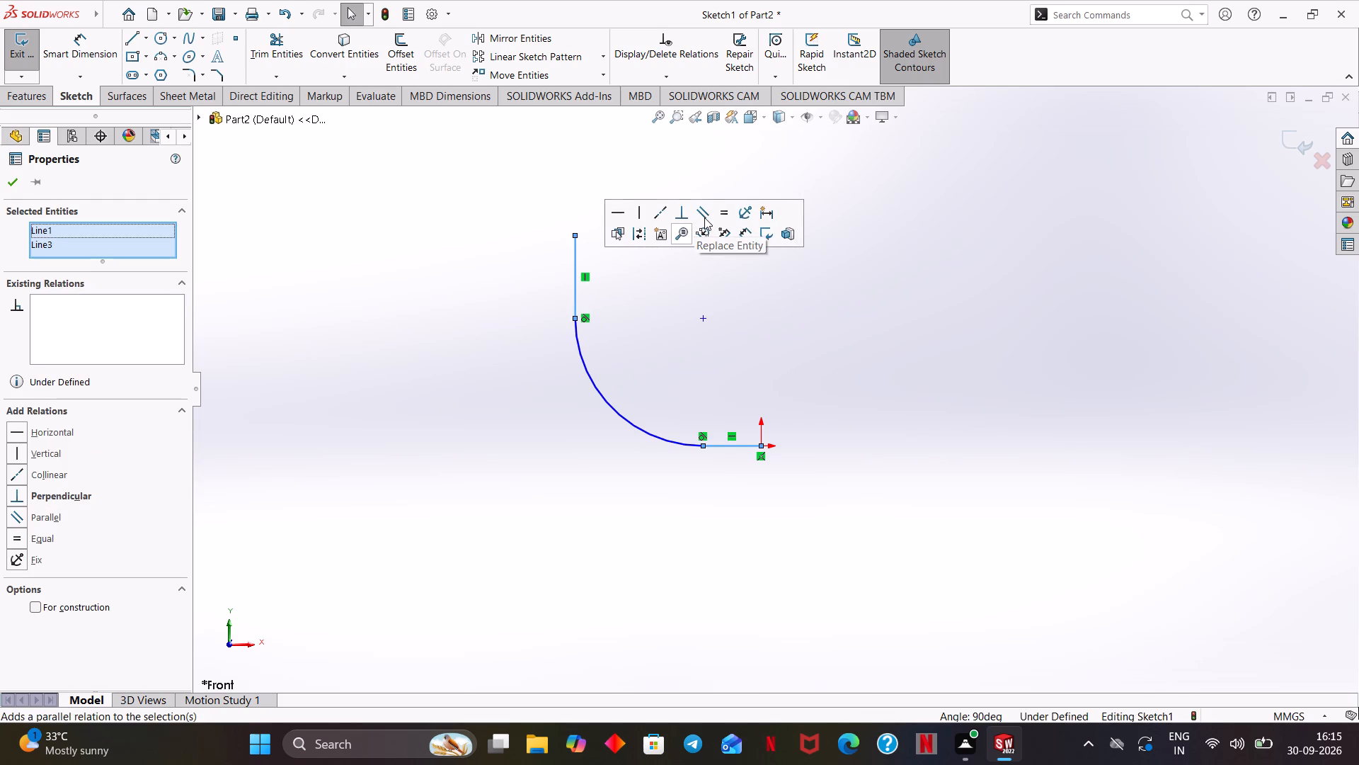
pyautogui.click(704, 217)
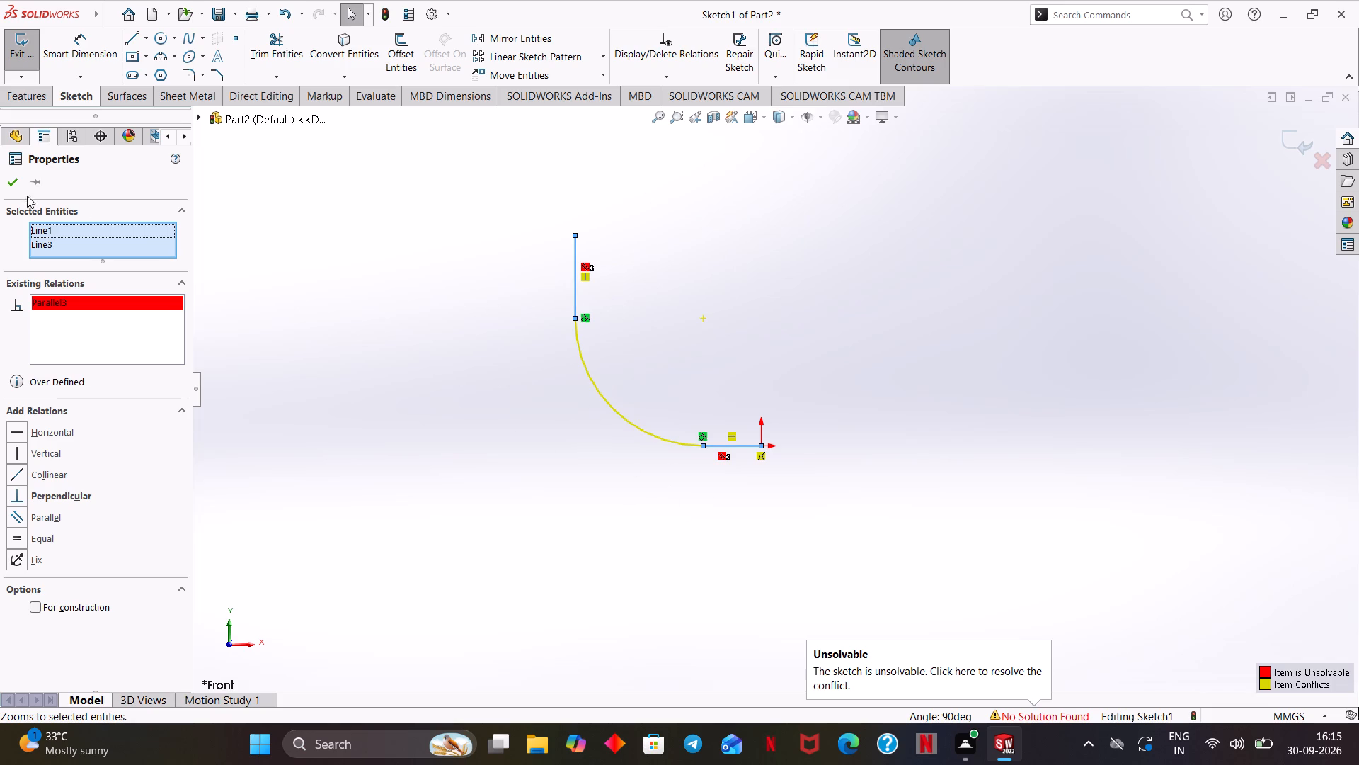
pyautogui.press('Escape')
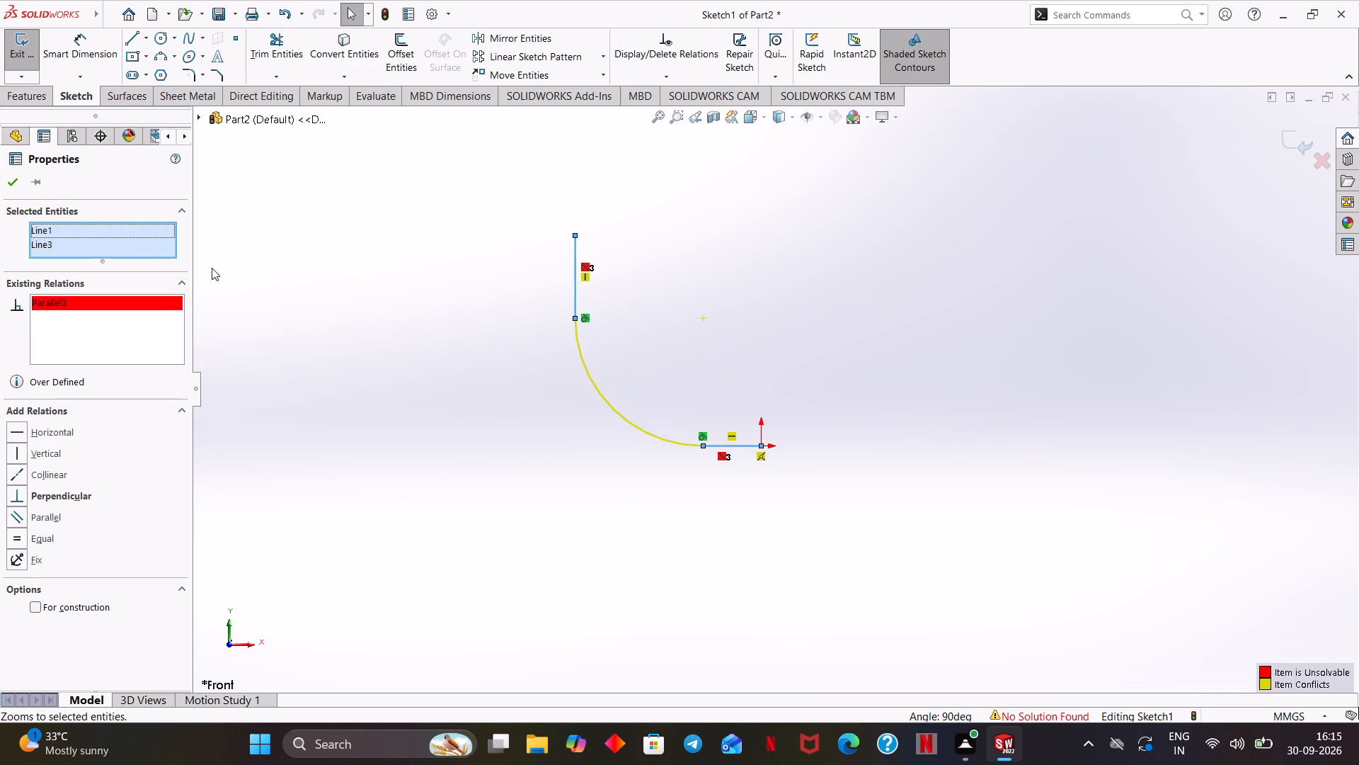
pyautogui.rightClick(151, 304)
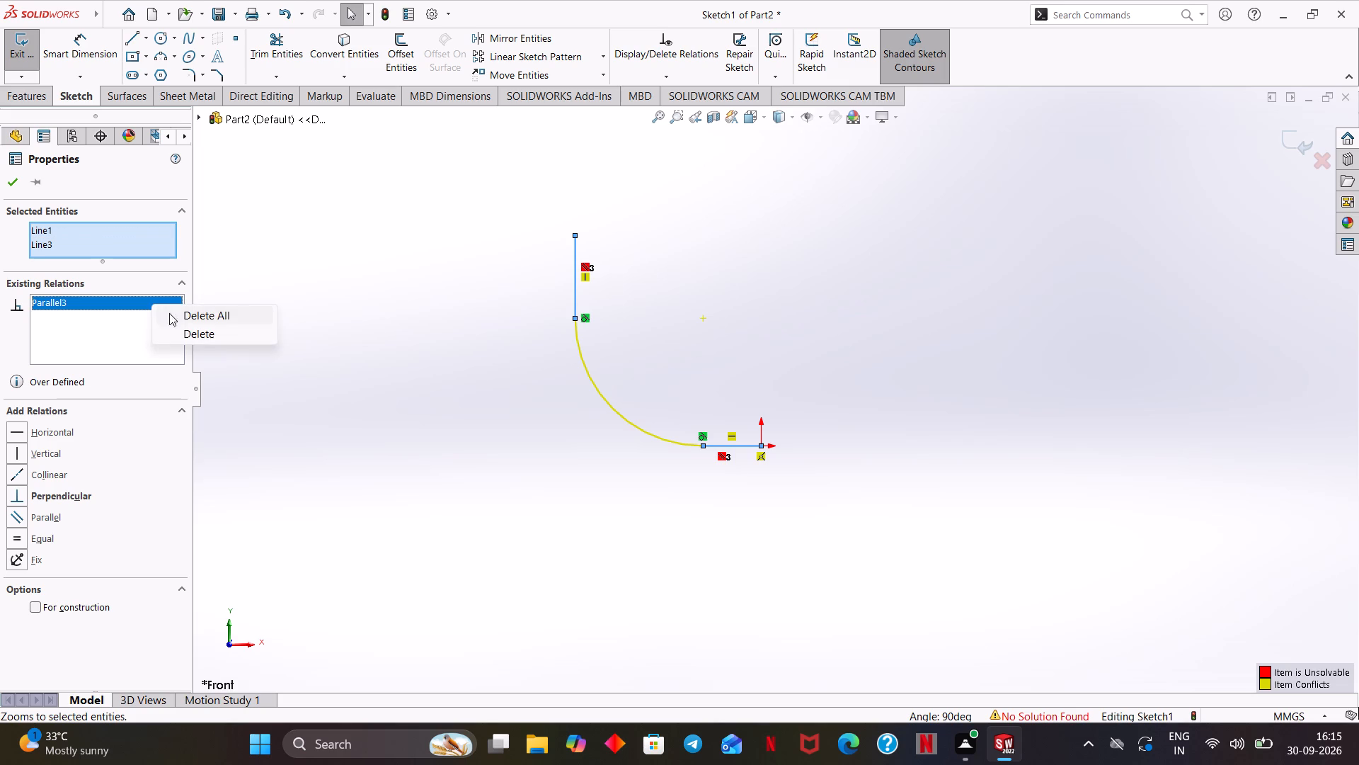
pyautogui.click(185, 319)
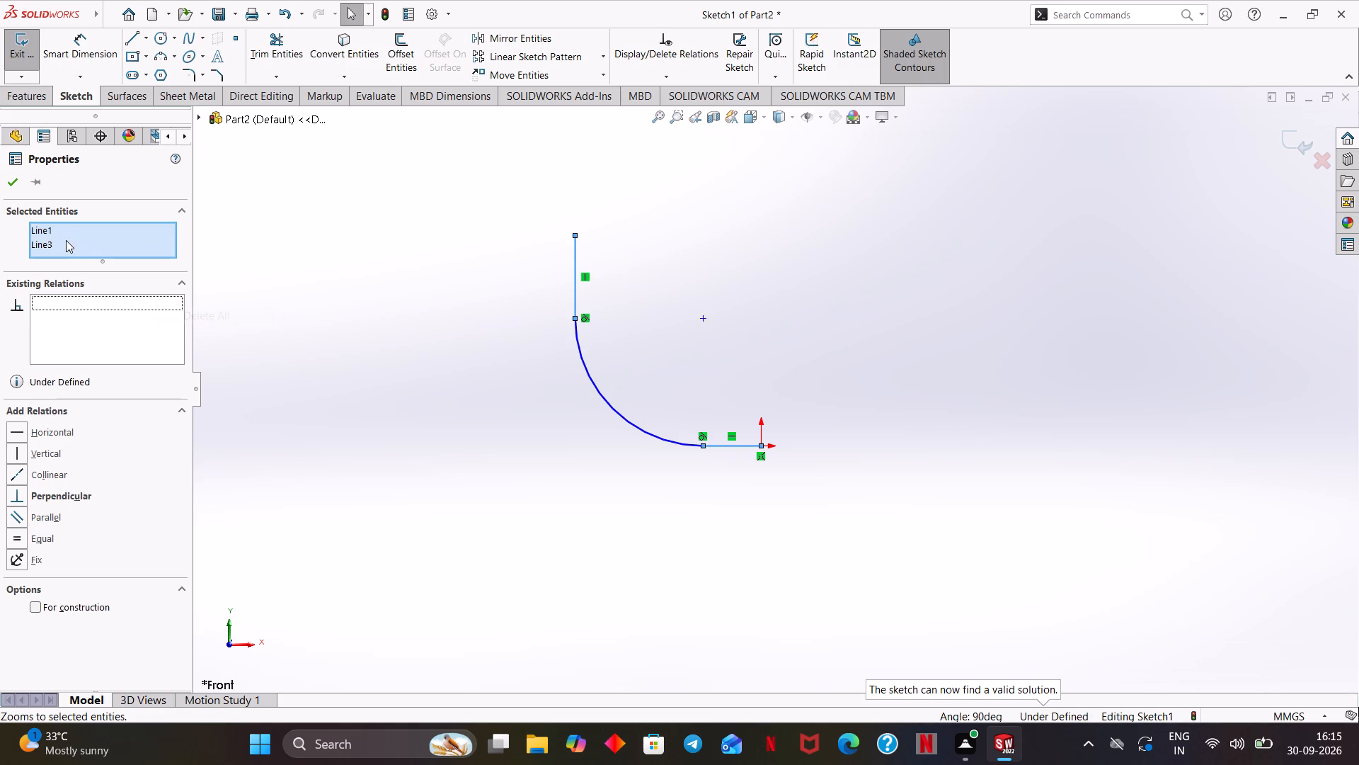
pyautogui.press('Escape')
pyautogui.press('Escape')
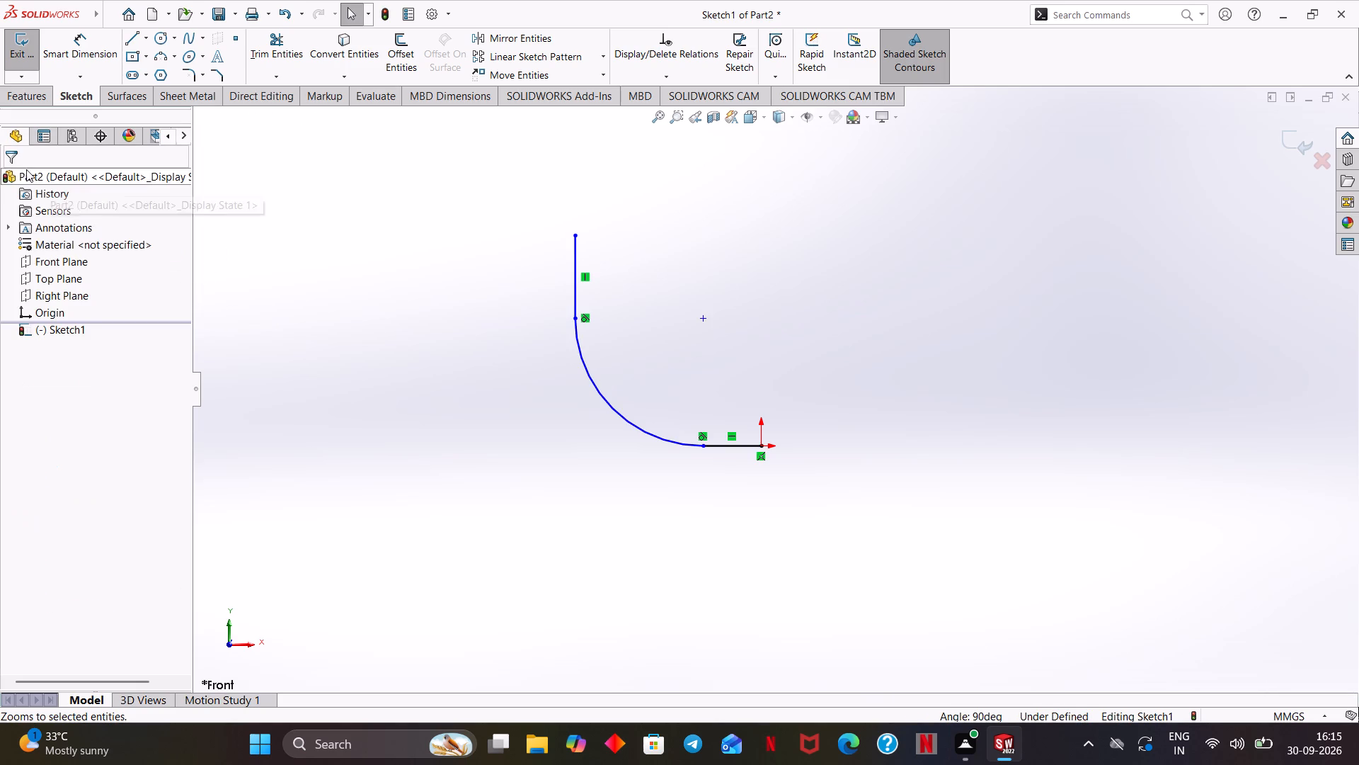
# Make the horizontal line and the vertical line equal in length.
pyautogui.scroll(-1, 587, 365)
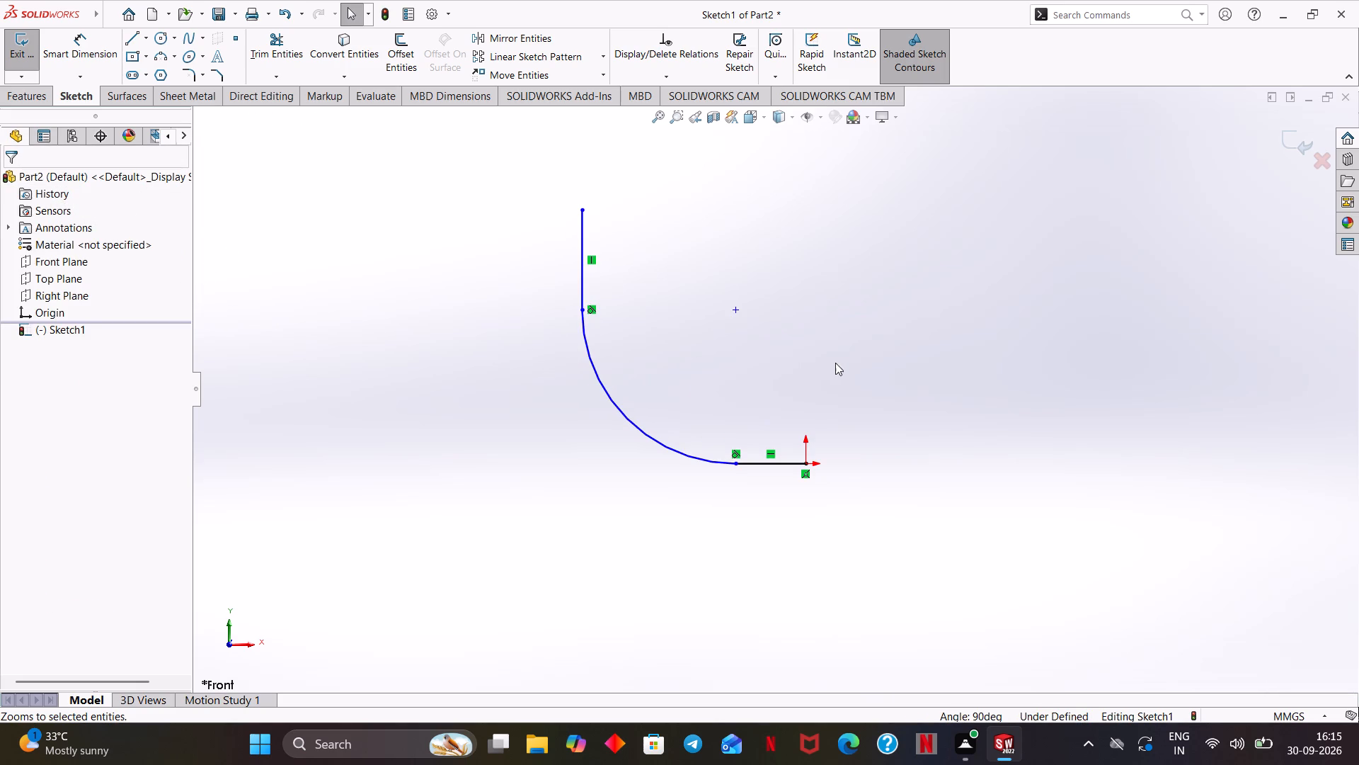
pyautogui.keyDown('ctrl'); pyautogui.moveTo(872, 416); pyautogui.dragTo(833, 417, button='middle'); pyautogui.keyUp('ctrl')
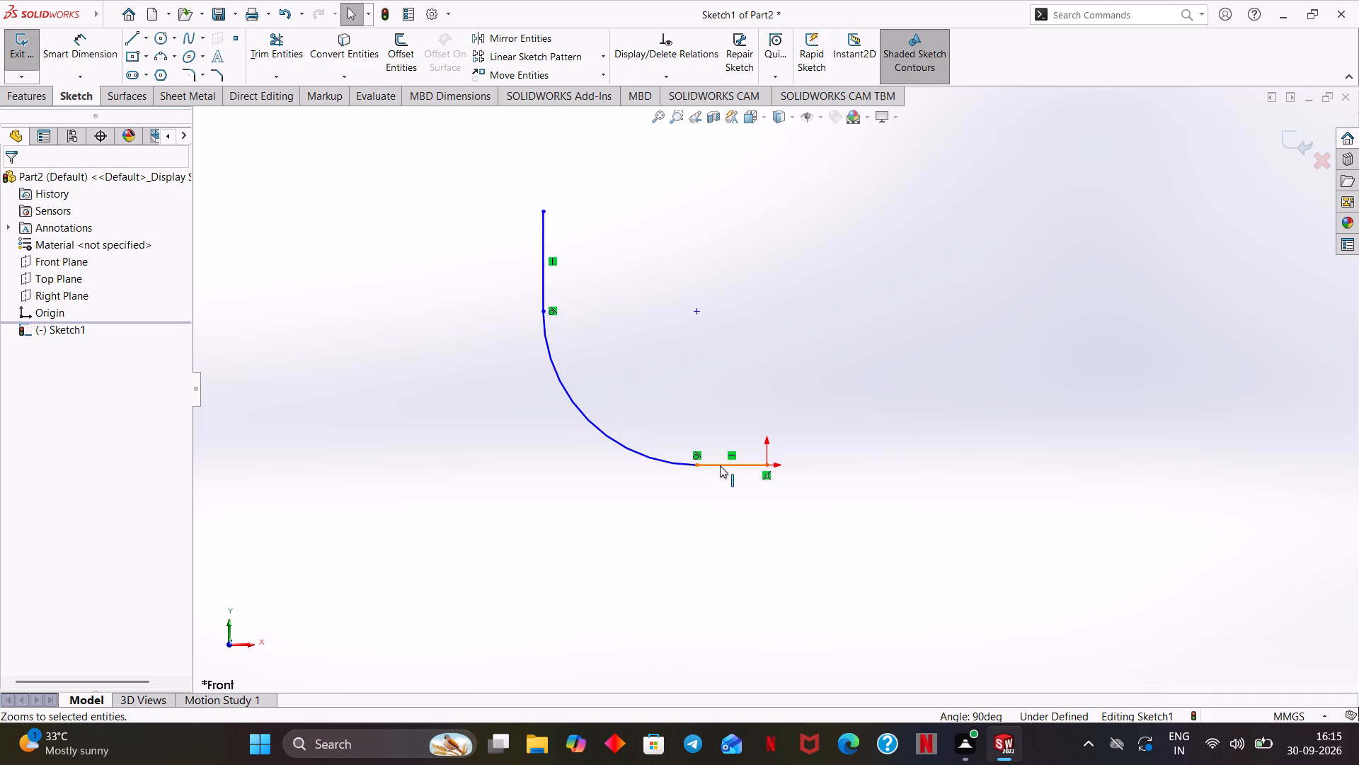
pyautogui.keyDown('shift'); pyautogui.click(720, 465); pyautogui.keyUp('shift')
pyautogui.keyDown('shift'); pyautogui.click(545, 282); pyautogui.keyUp('shift')
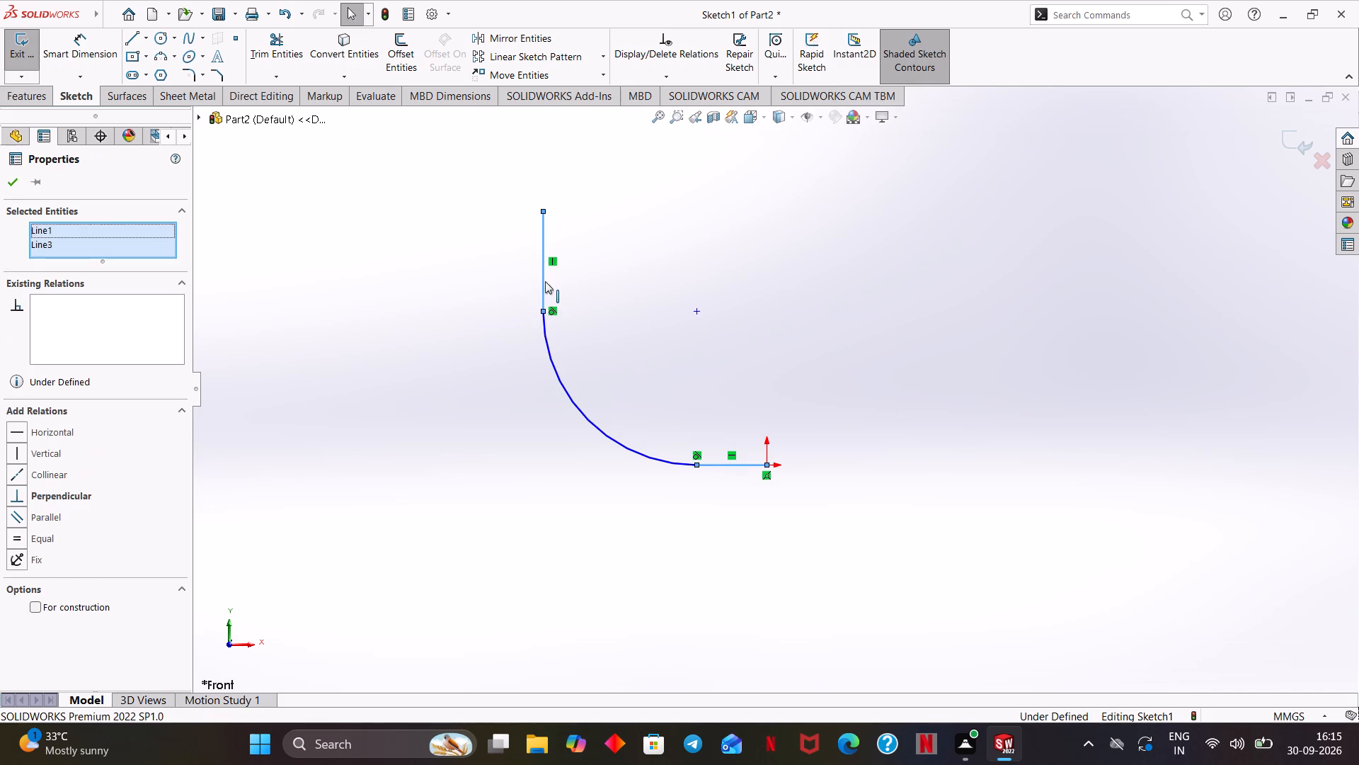
pyautogui.click(685, 218)
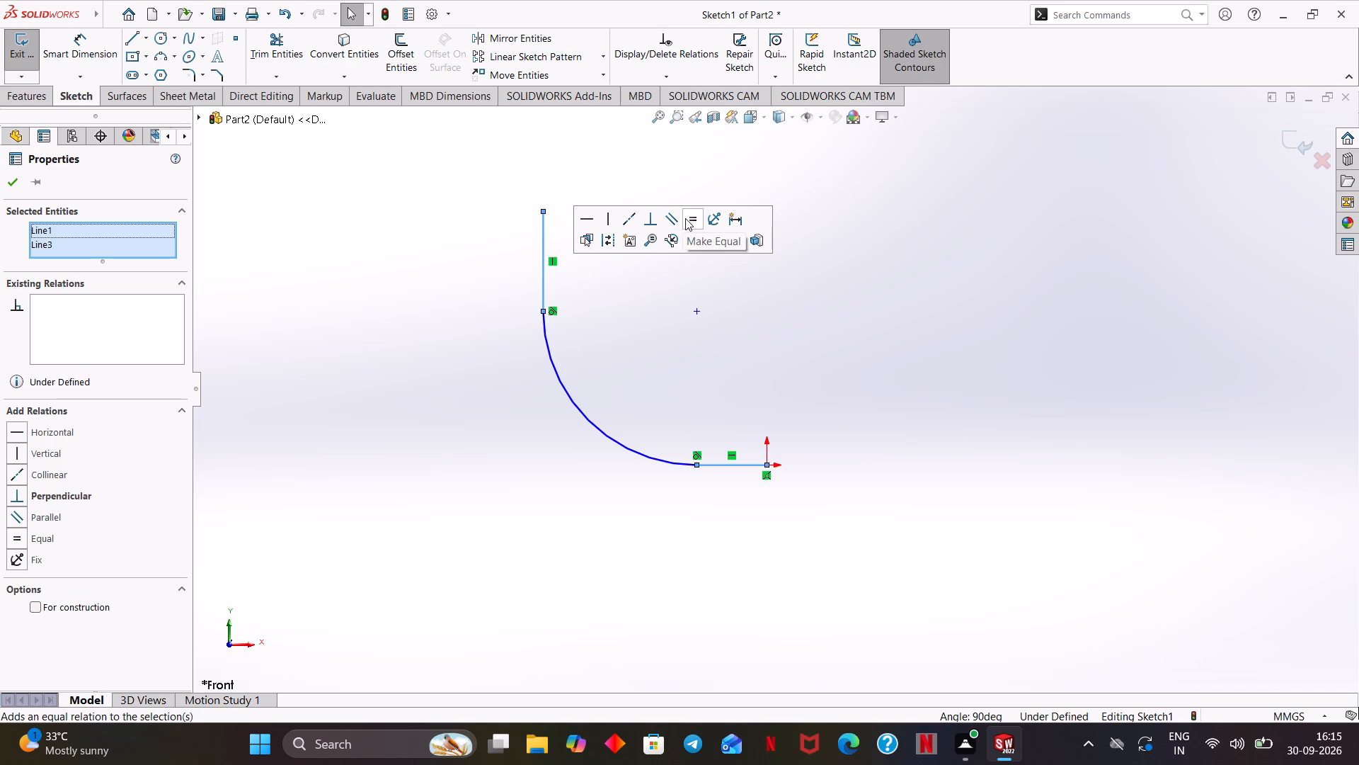
pyautogui.click(21, 187)
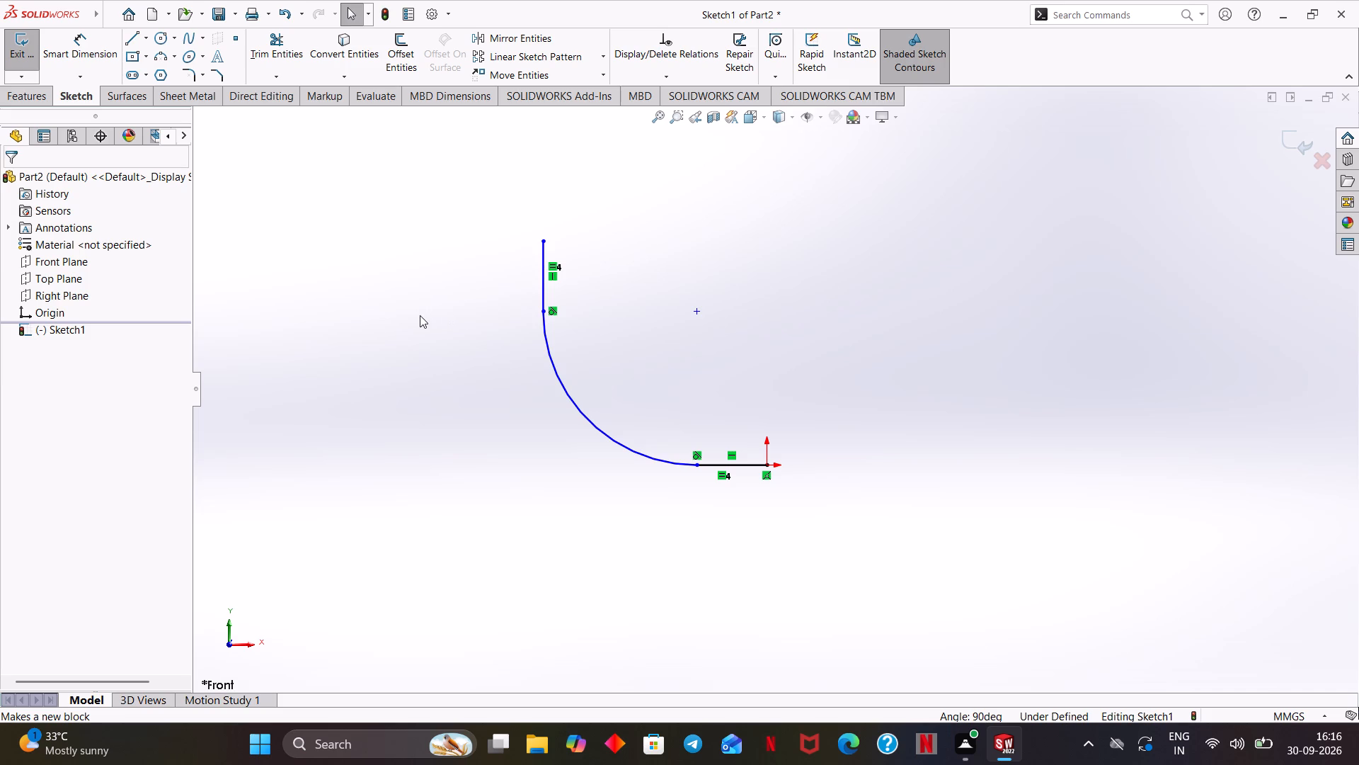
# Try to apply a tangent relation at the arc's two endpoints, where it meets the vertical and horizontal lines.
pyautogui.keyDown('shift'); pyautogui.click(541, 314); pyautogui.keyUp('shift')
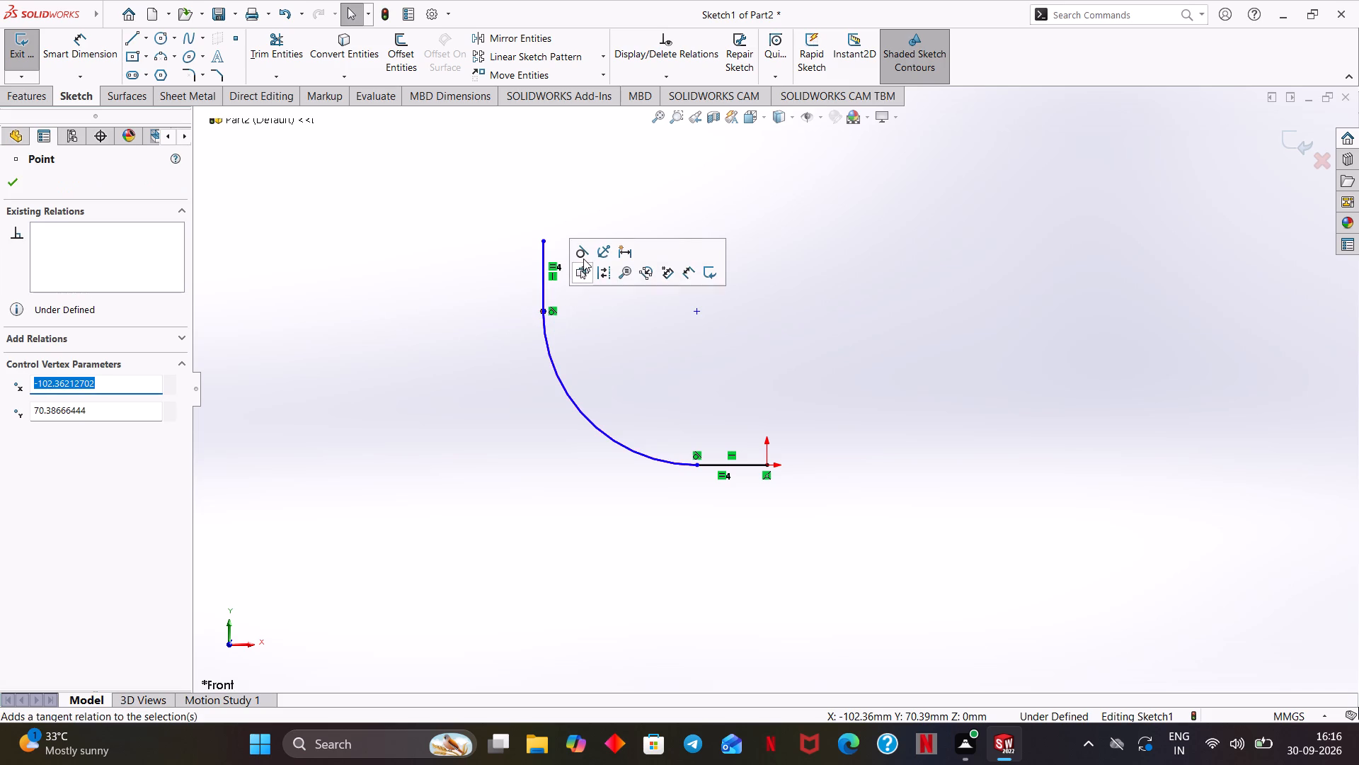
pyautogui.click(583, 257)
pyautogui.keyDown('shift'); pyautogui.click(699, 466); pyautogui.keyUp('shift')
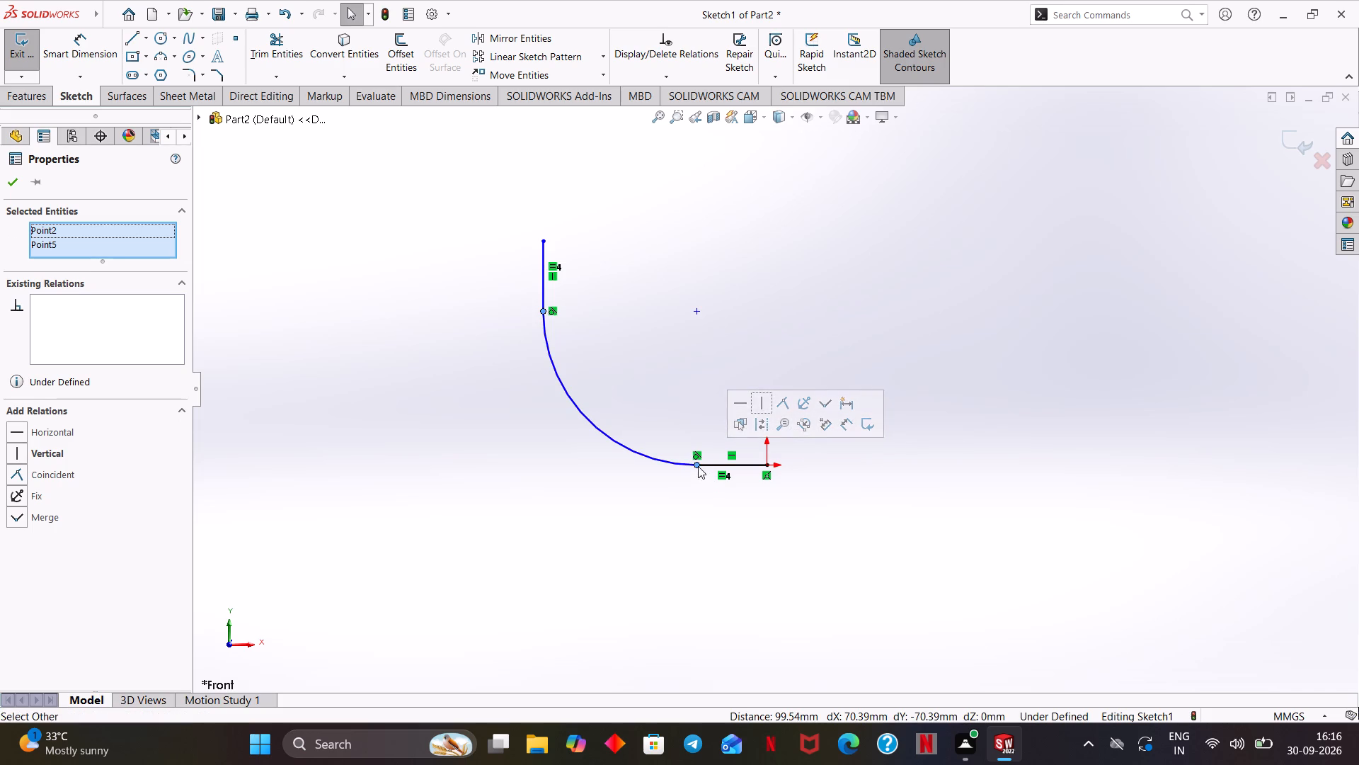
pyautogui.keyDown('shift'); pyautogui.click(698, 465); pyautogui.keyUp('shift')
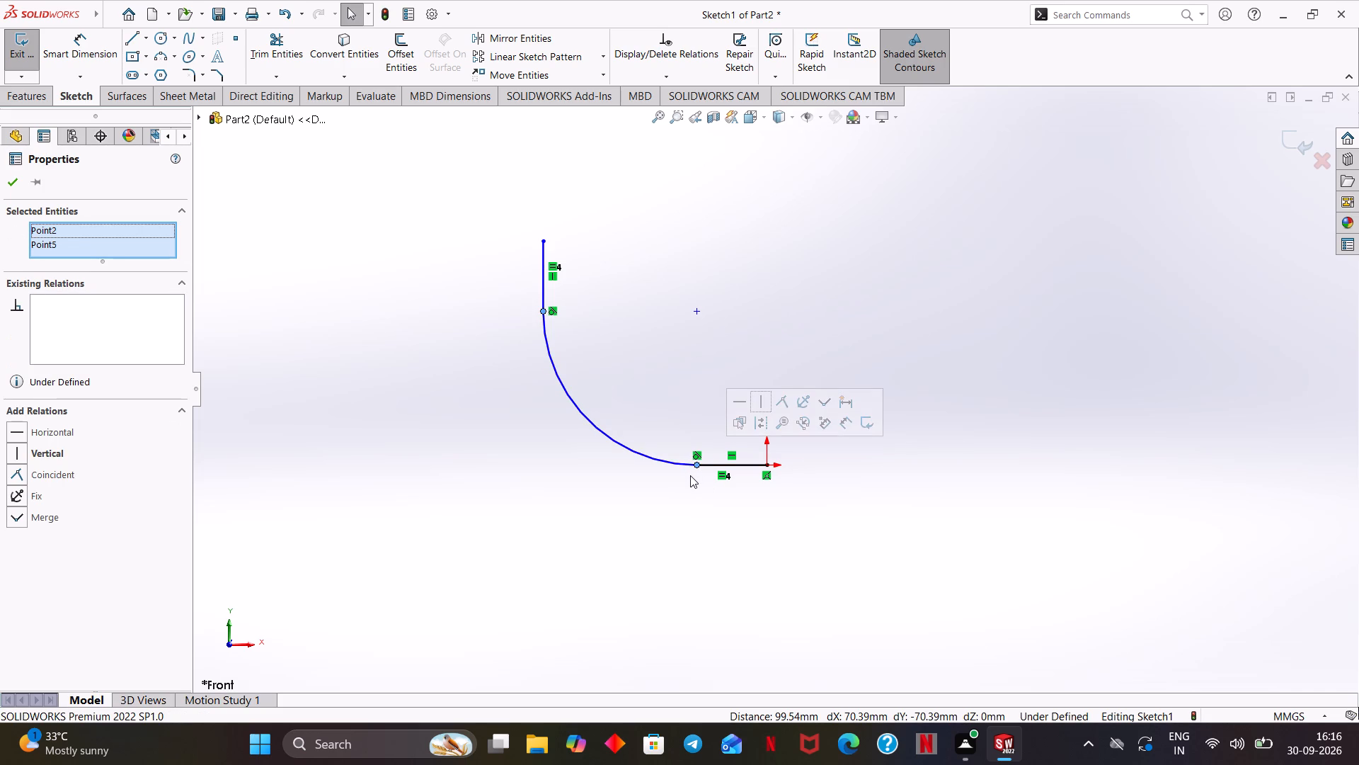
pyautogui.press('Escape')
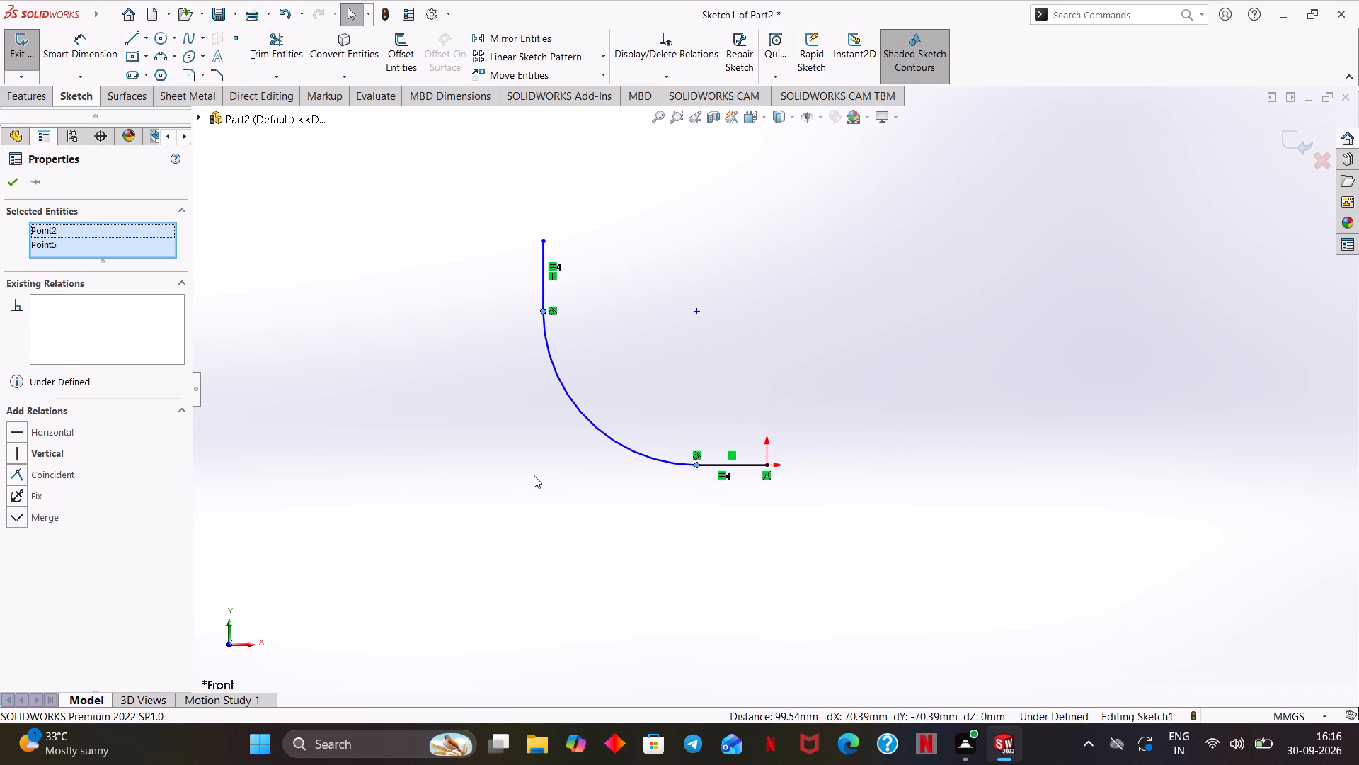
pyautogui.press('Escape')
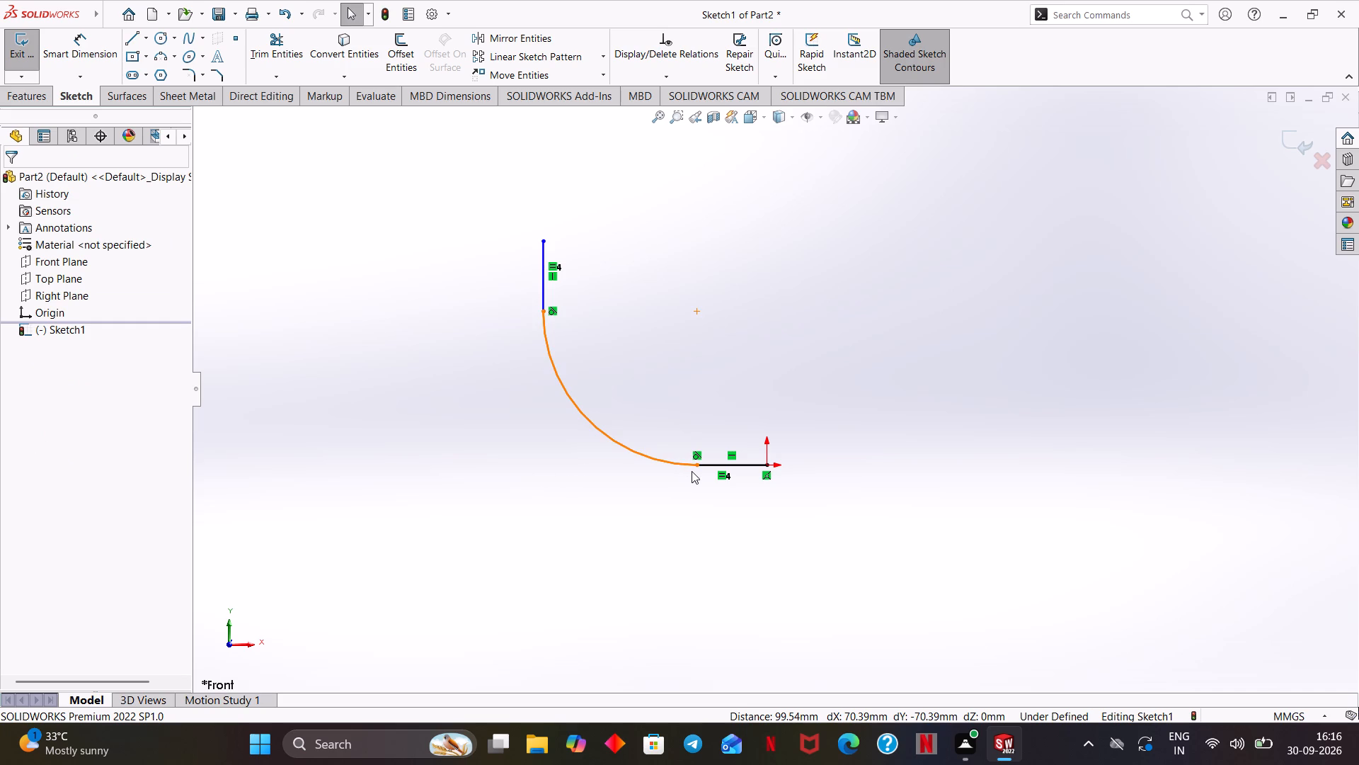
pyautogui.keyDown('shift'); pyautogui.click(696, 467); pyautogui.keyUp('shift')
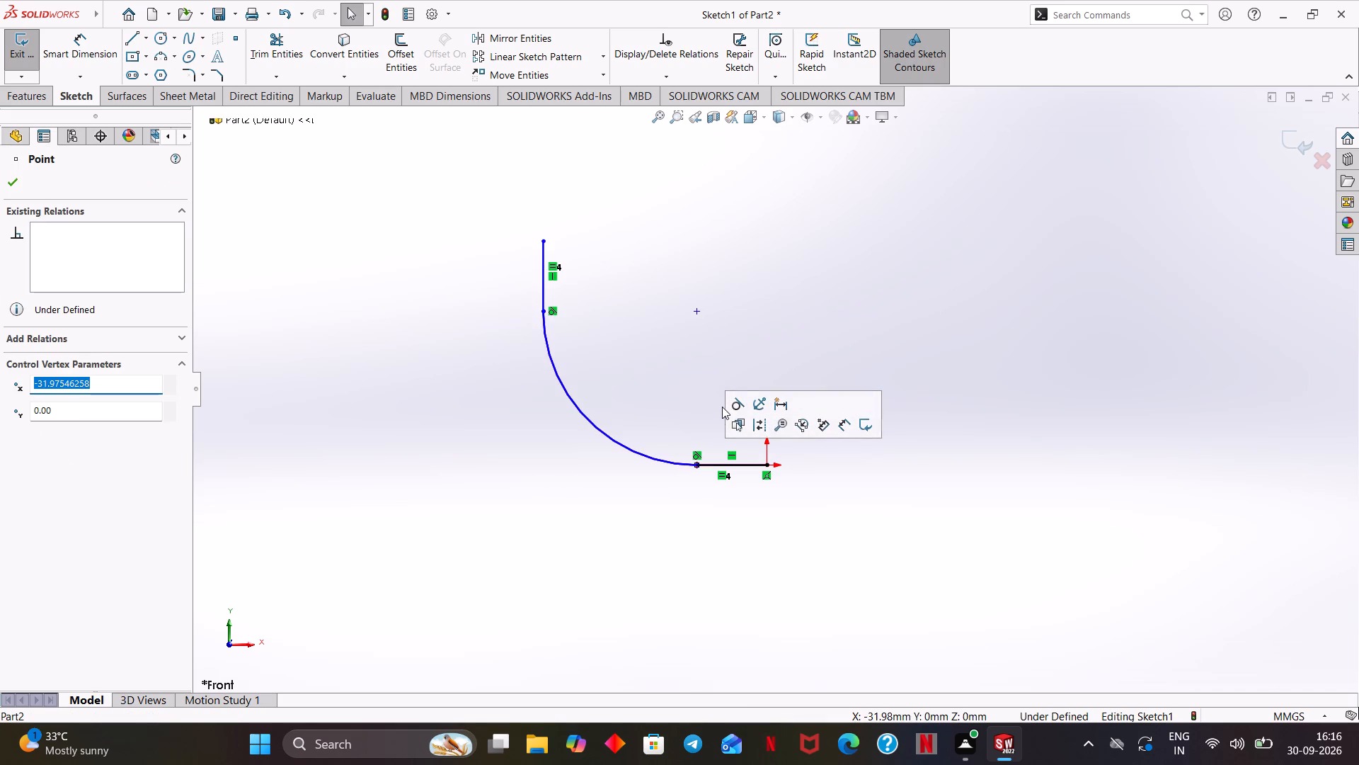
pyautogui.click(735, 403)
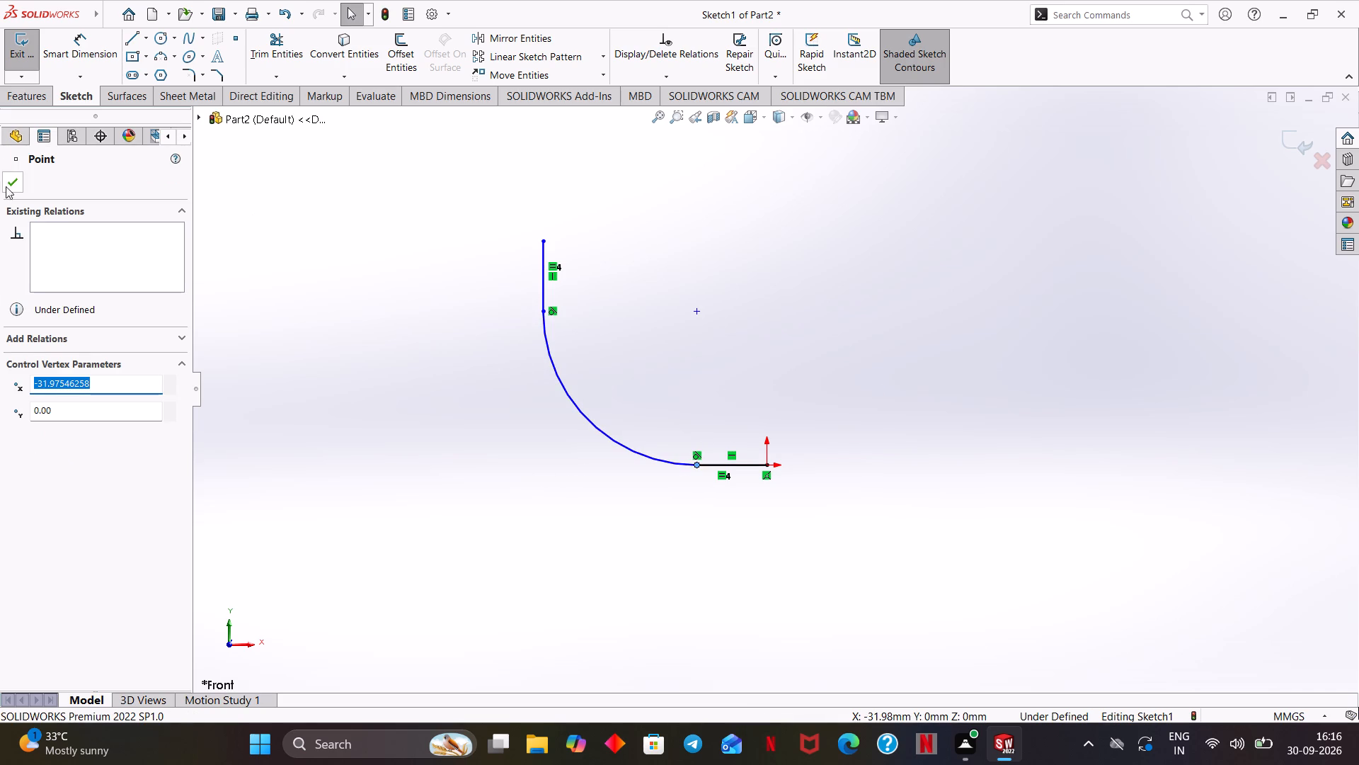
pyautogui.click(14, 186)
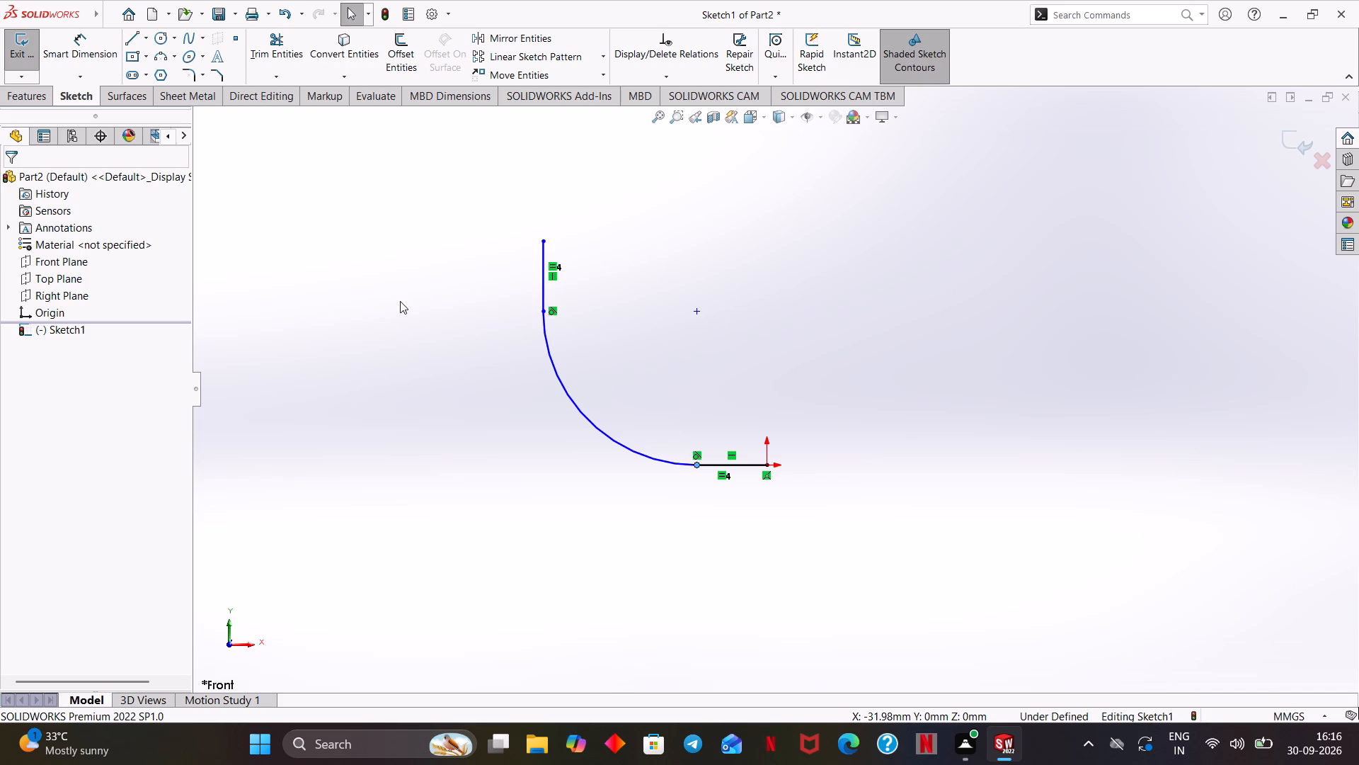
# Dimension the arc's radius as 260 mm.
pyautogui.click(71, 46)
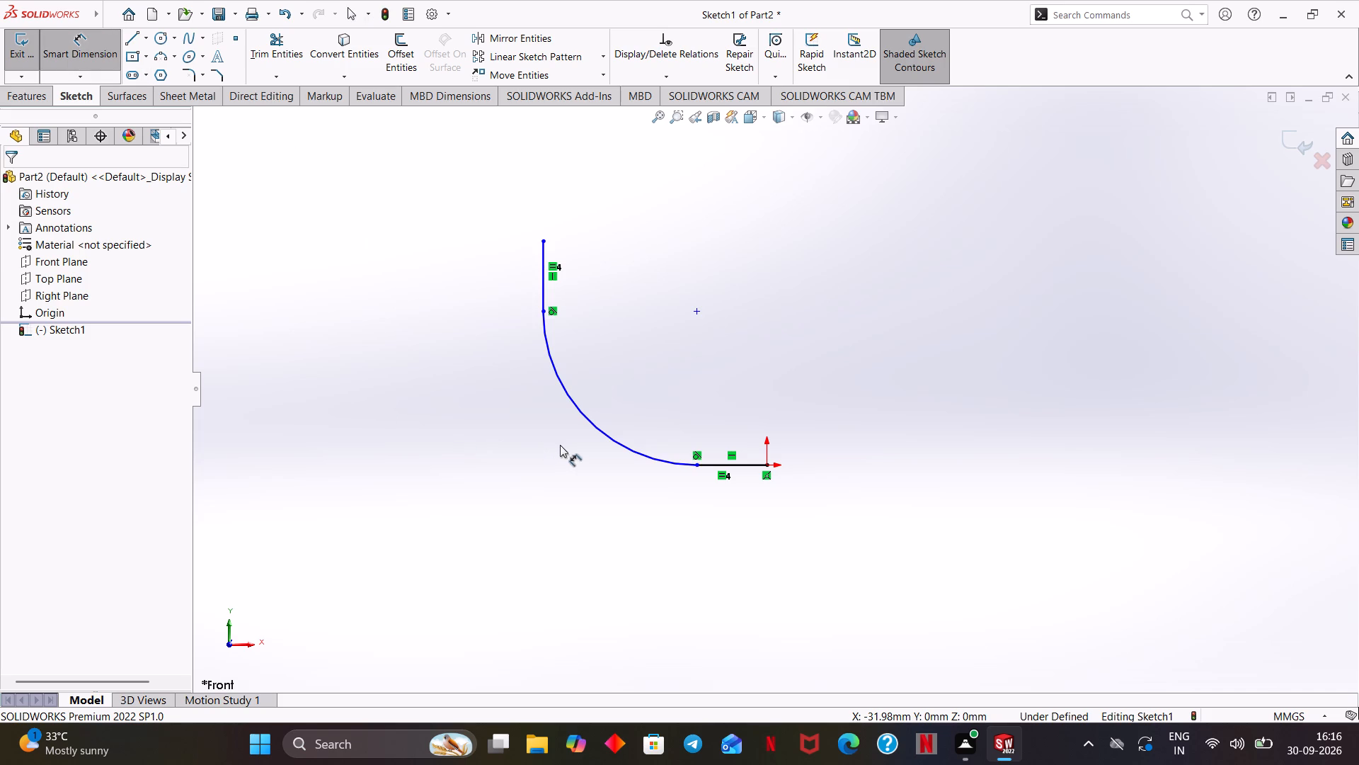
pyautogui.click(591, 423)
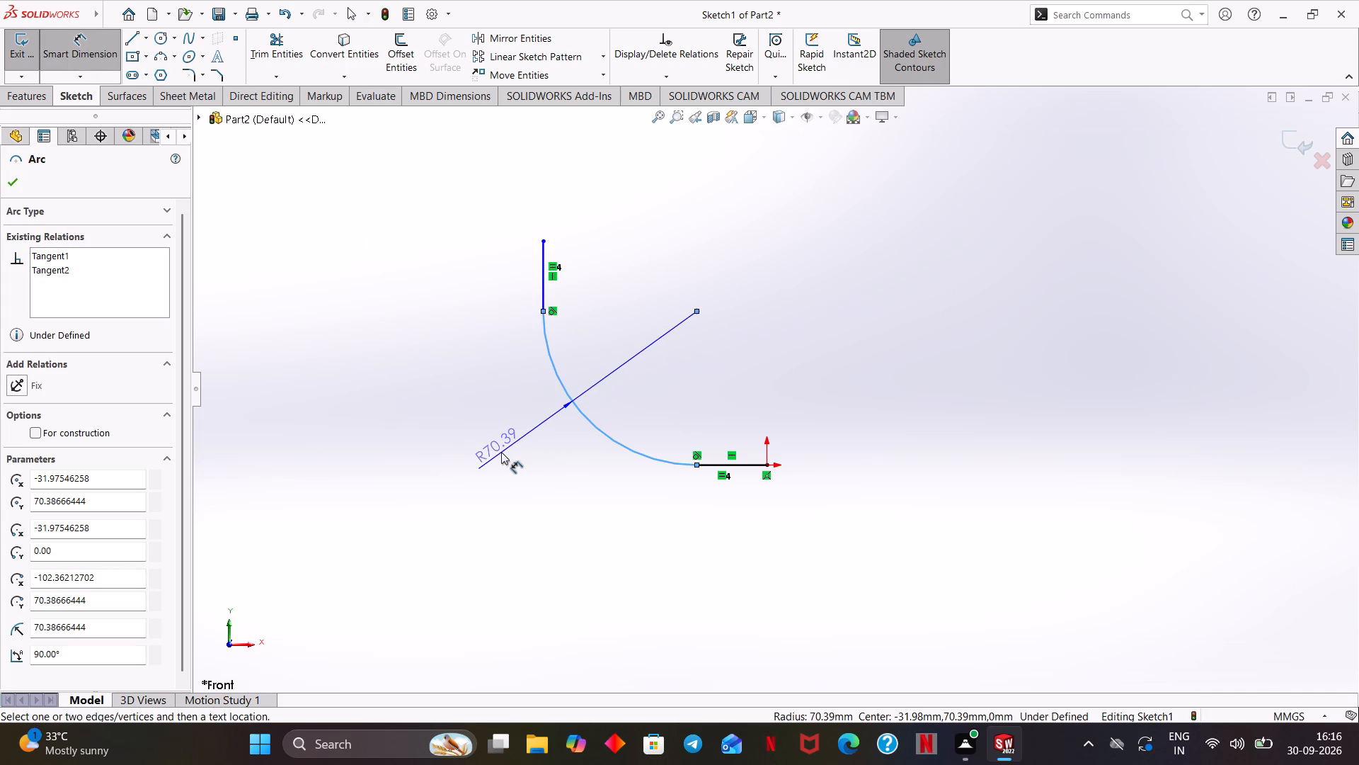
pyautogui.click(501, 452)
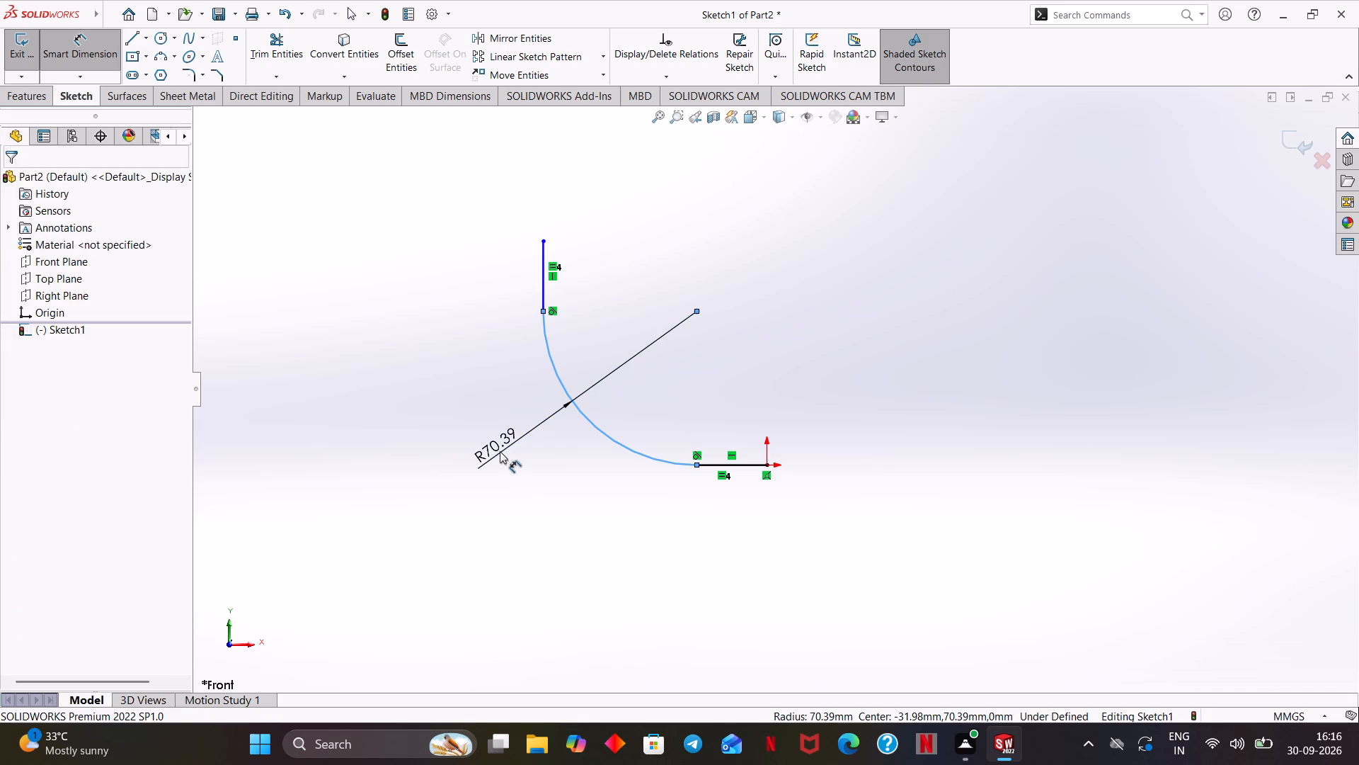
pyautogui.write('260')
pyautogui.press('Return')
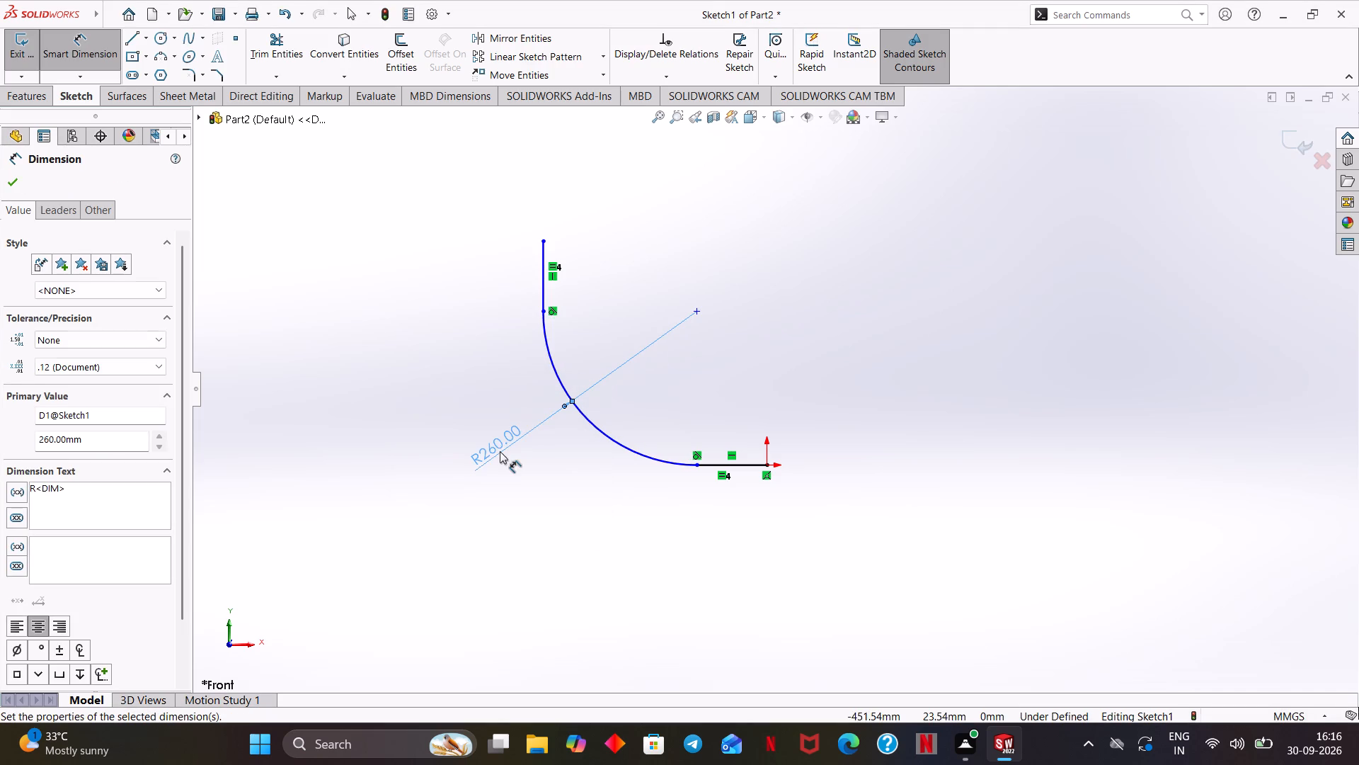
# Dimension the horizontal line's length as 150 mm and close the path sketch.
pyautogui.click(749, 463)
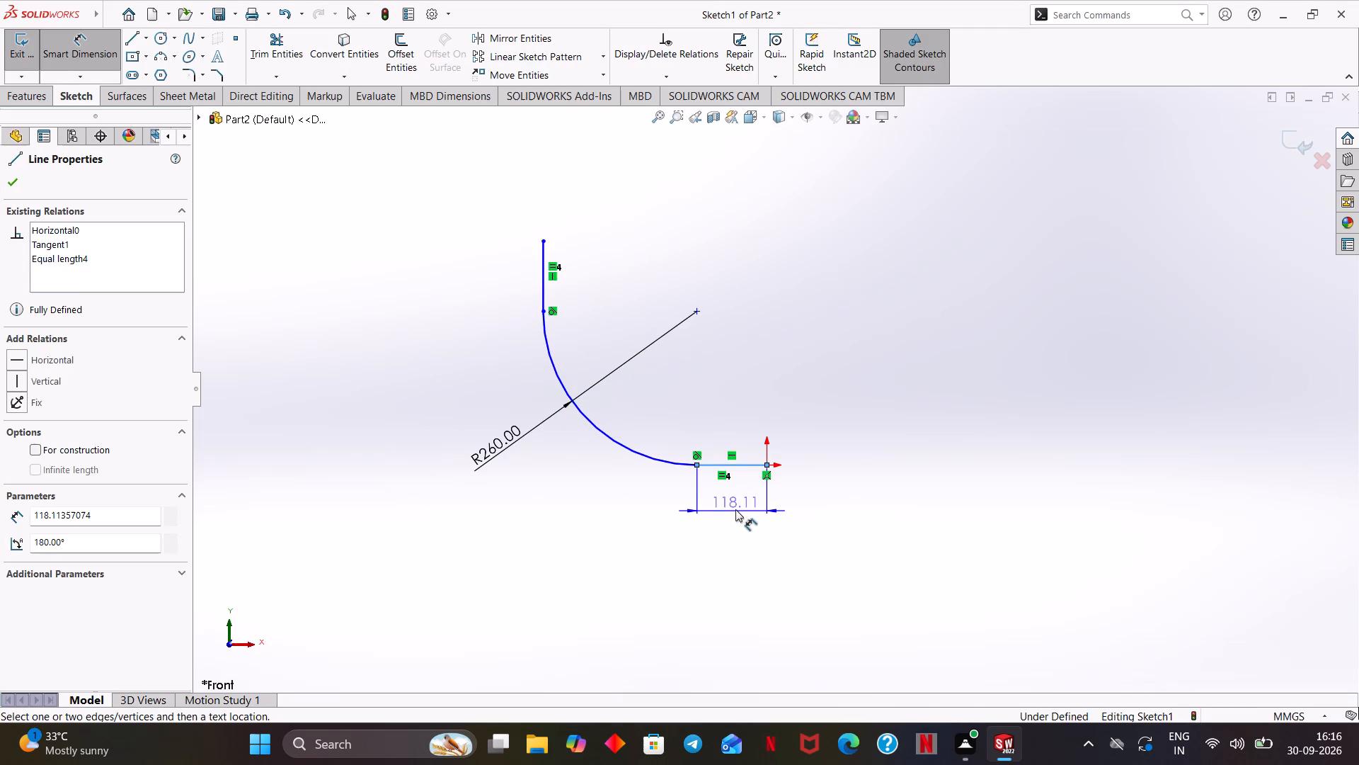
pyautogui.click(735, 509)
pyautogui.write('150')
pyautogui.press('Return')
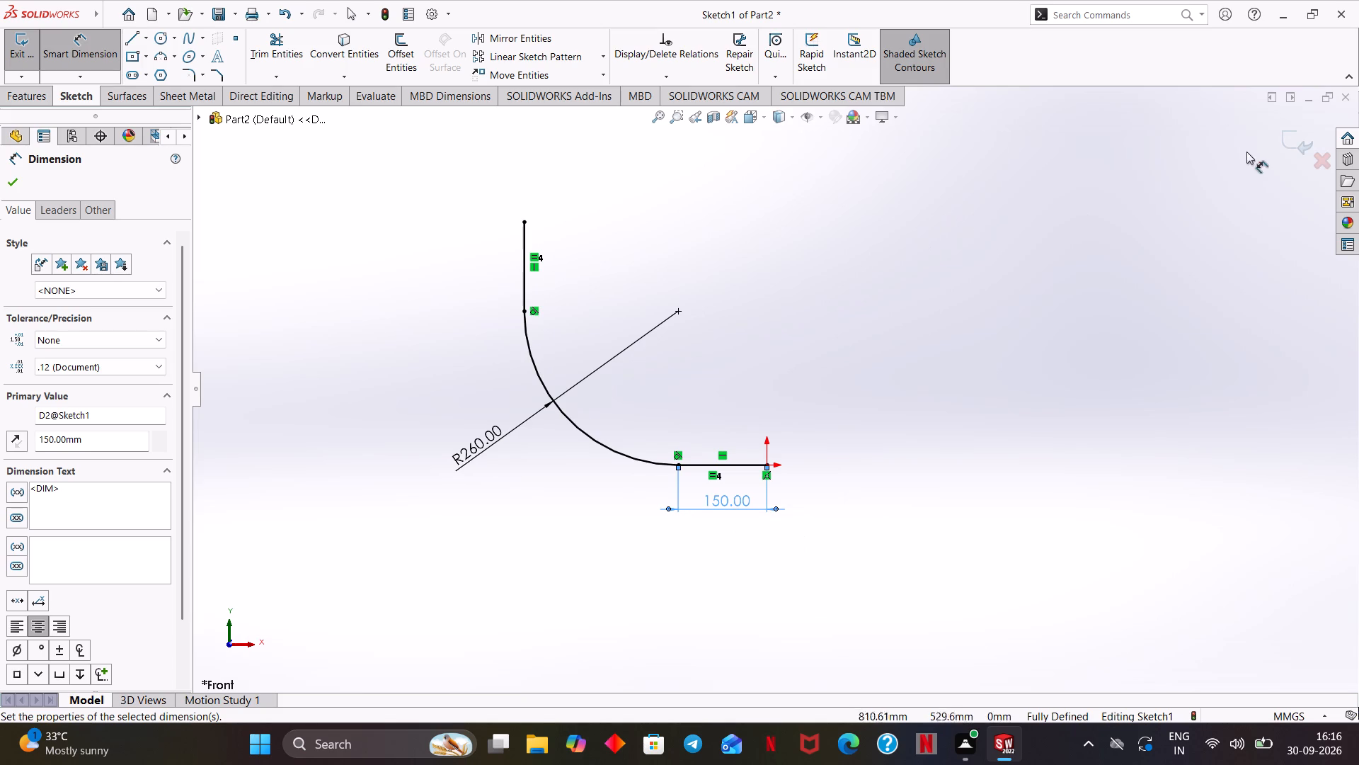
pyautogui.click(1295, 133)
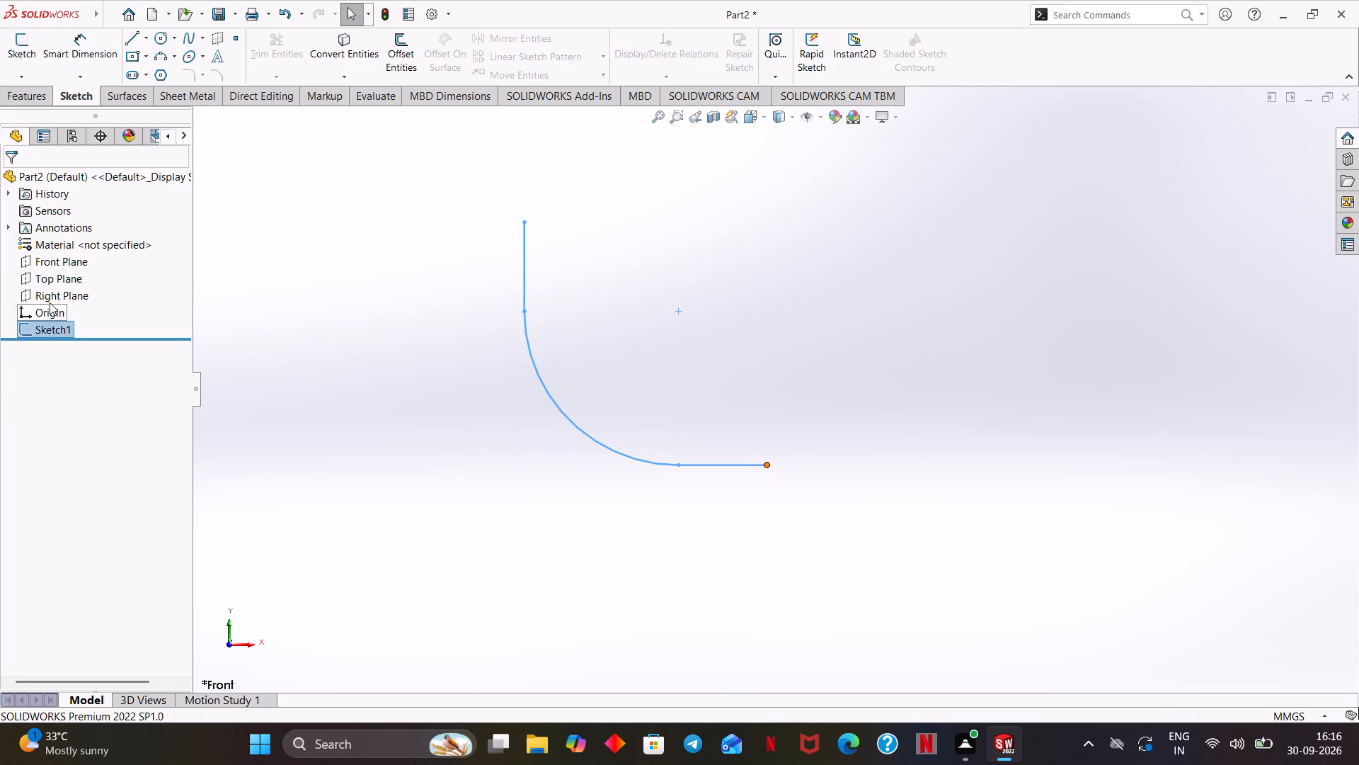
# On the Right Plane, sketch a circle centred on the origin with a radius of about 146 mm.
pyautogui.moveTo(309, 432); pyautogui.dragTo(265, 463, button='middle')
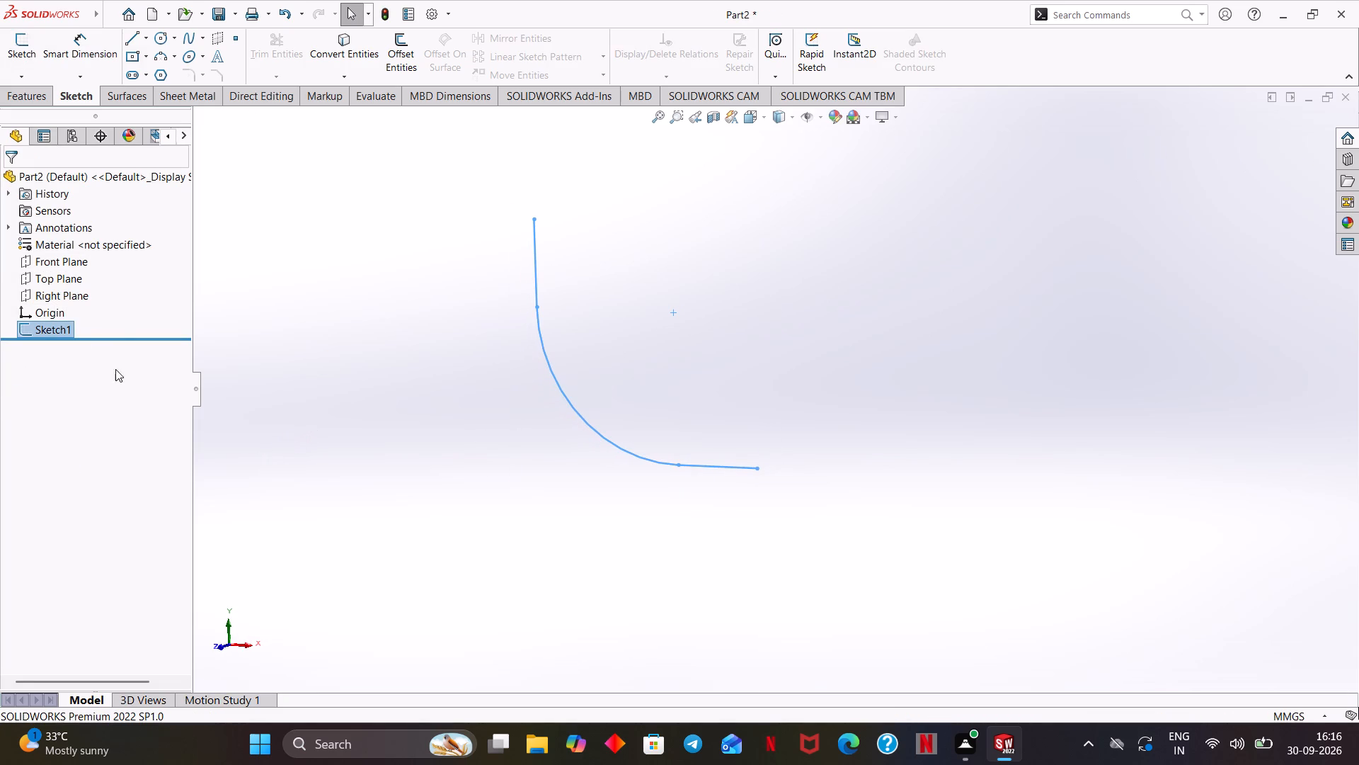
pyautogui.click(62, 291)
pyautogui.click(69, 270)
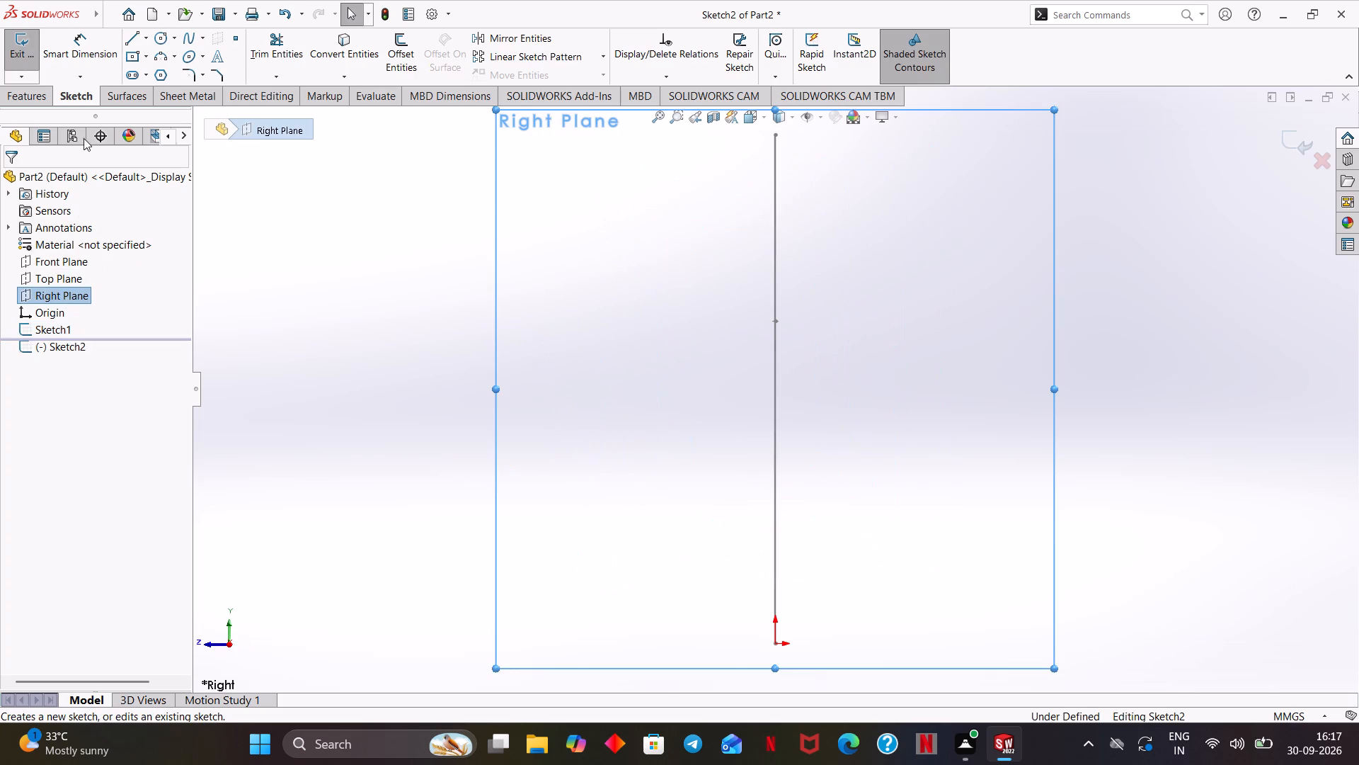
pyautogui.click(159, 38)
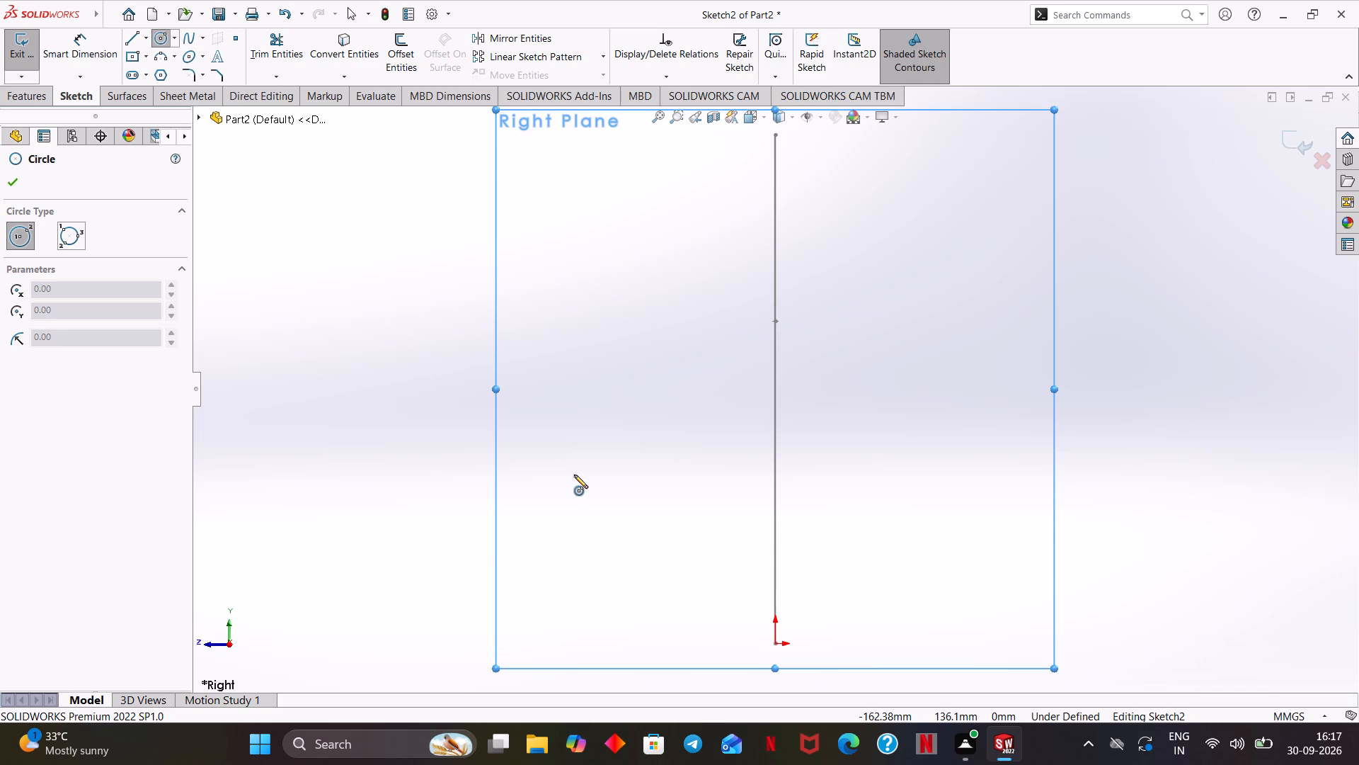
pyautogui.click(774, 643)
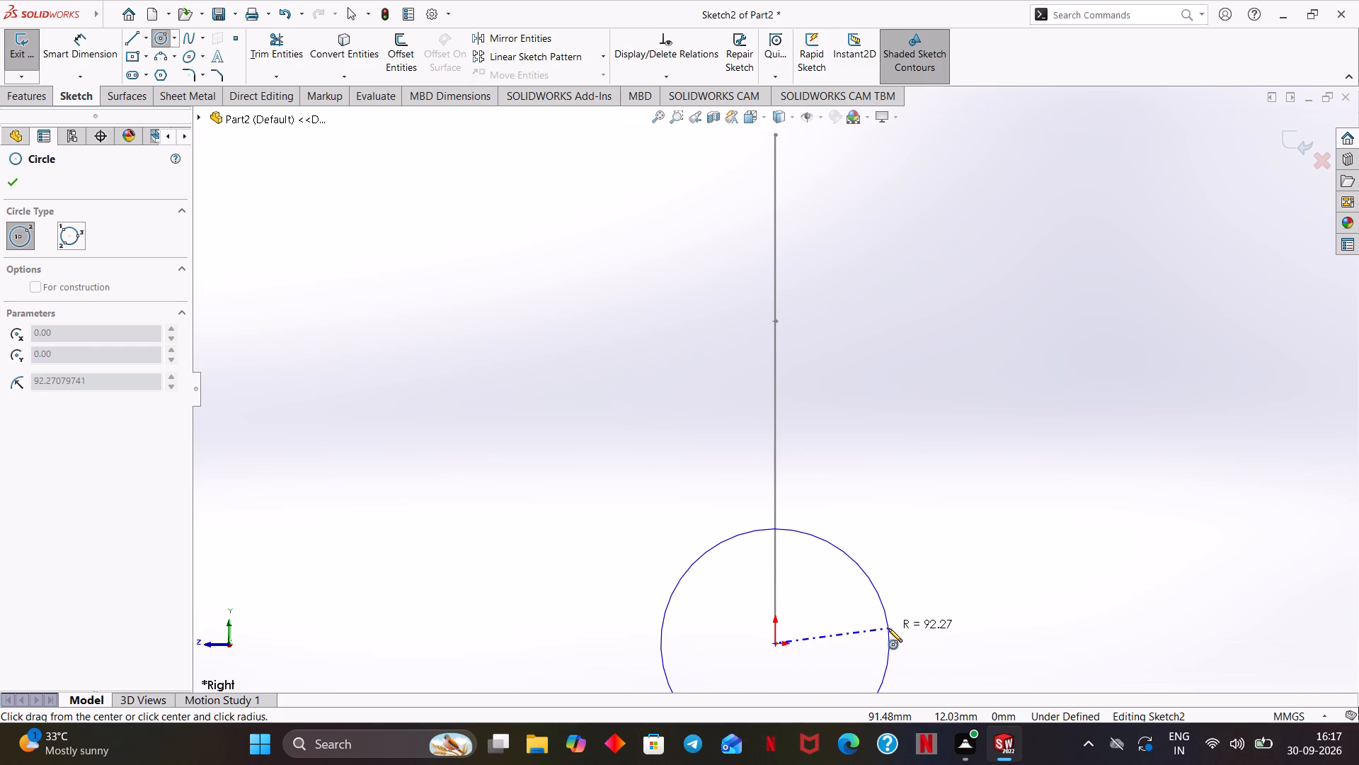
pyautogui.scroll(-1, 888, 628)
pyautogui.scroll(4, 888, 628)
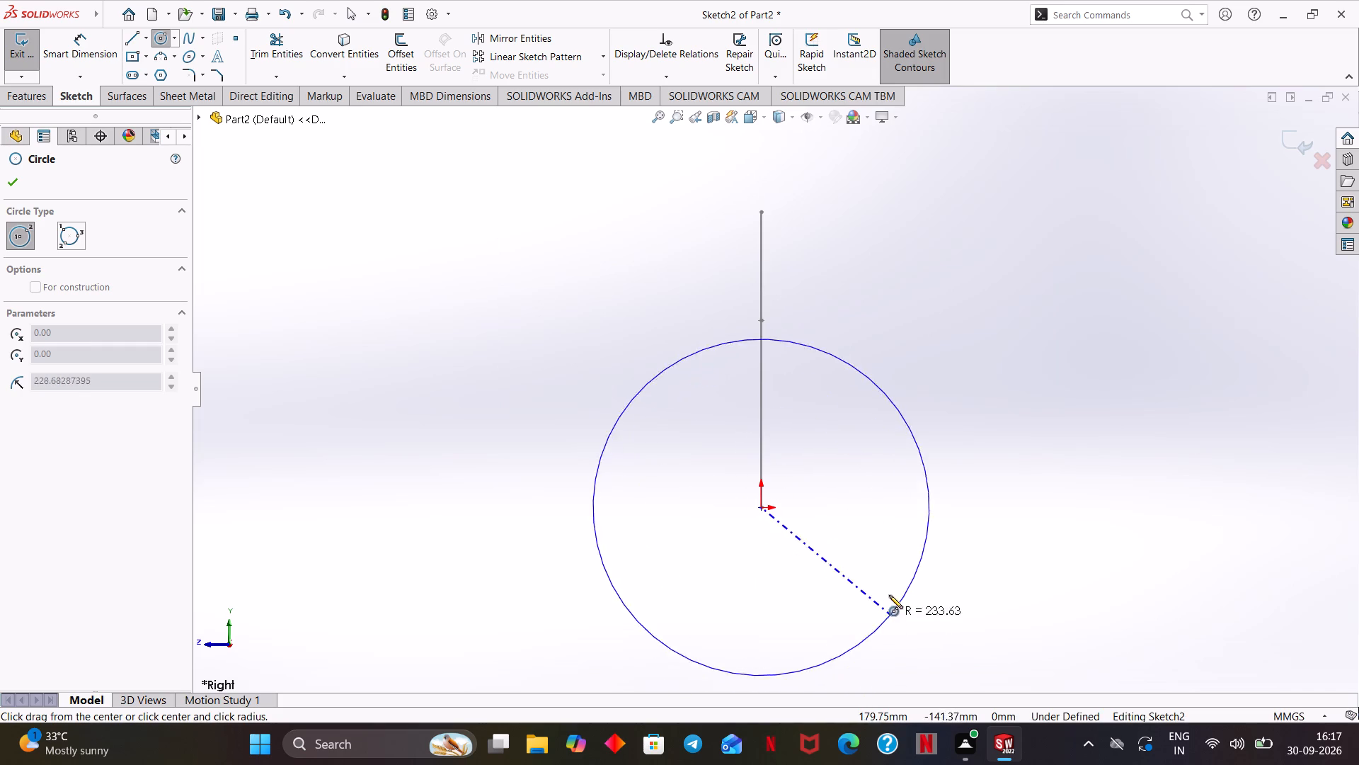
pyautogui.click(860, 542)
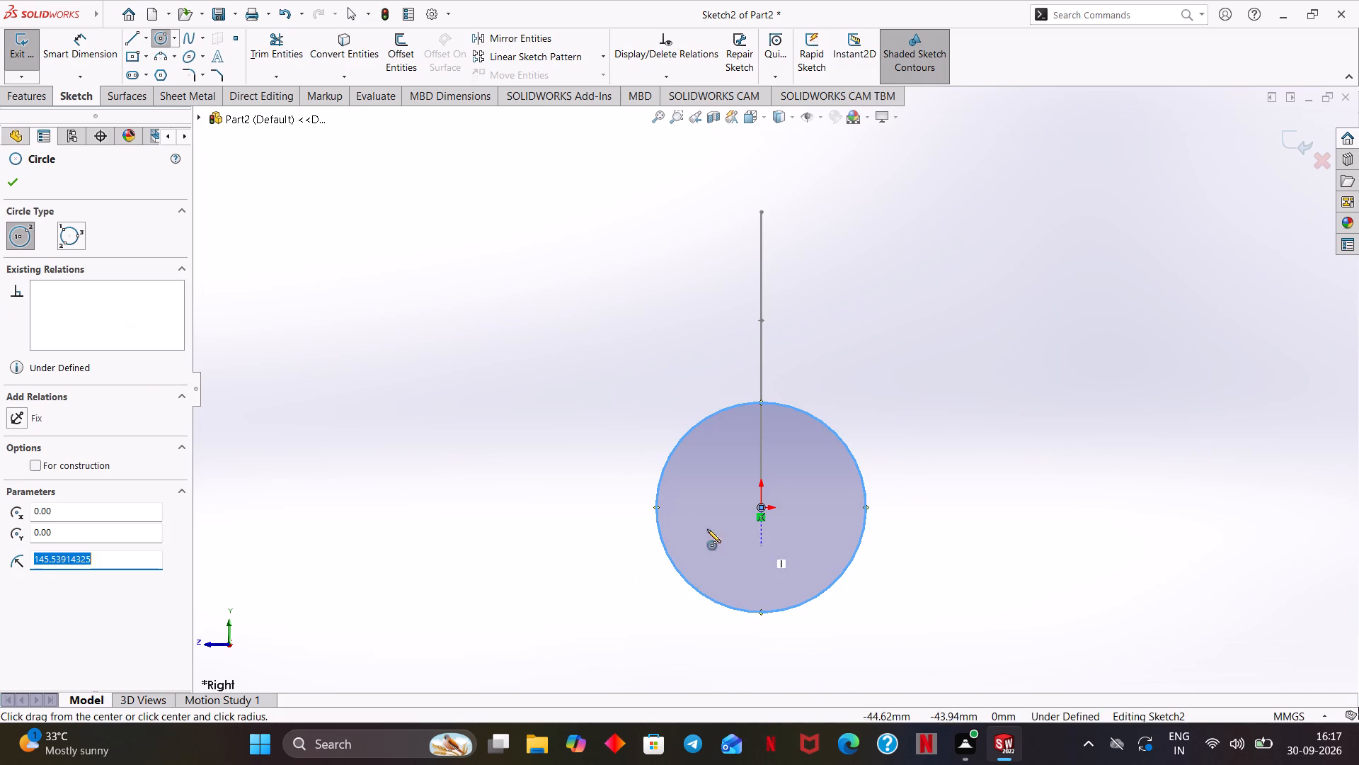
# Dimension the circle's diameter as 290 mm and close the sketch.
pyautogui.click(79, 54)
pyautogui.click(673, 567)
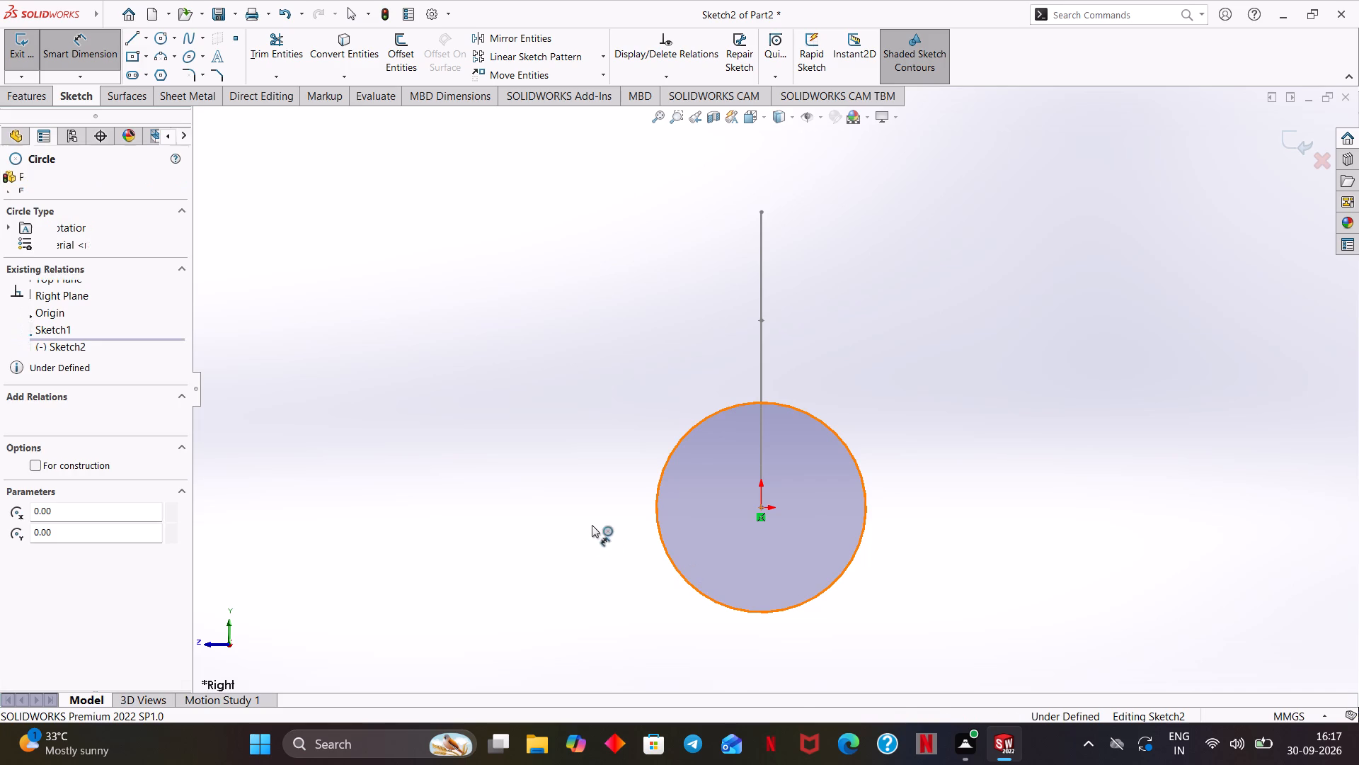
pyautogui.click(589, 518)
pyautogui.write('290')
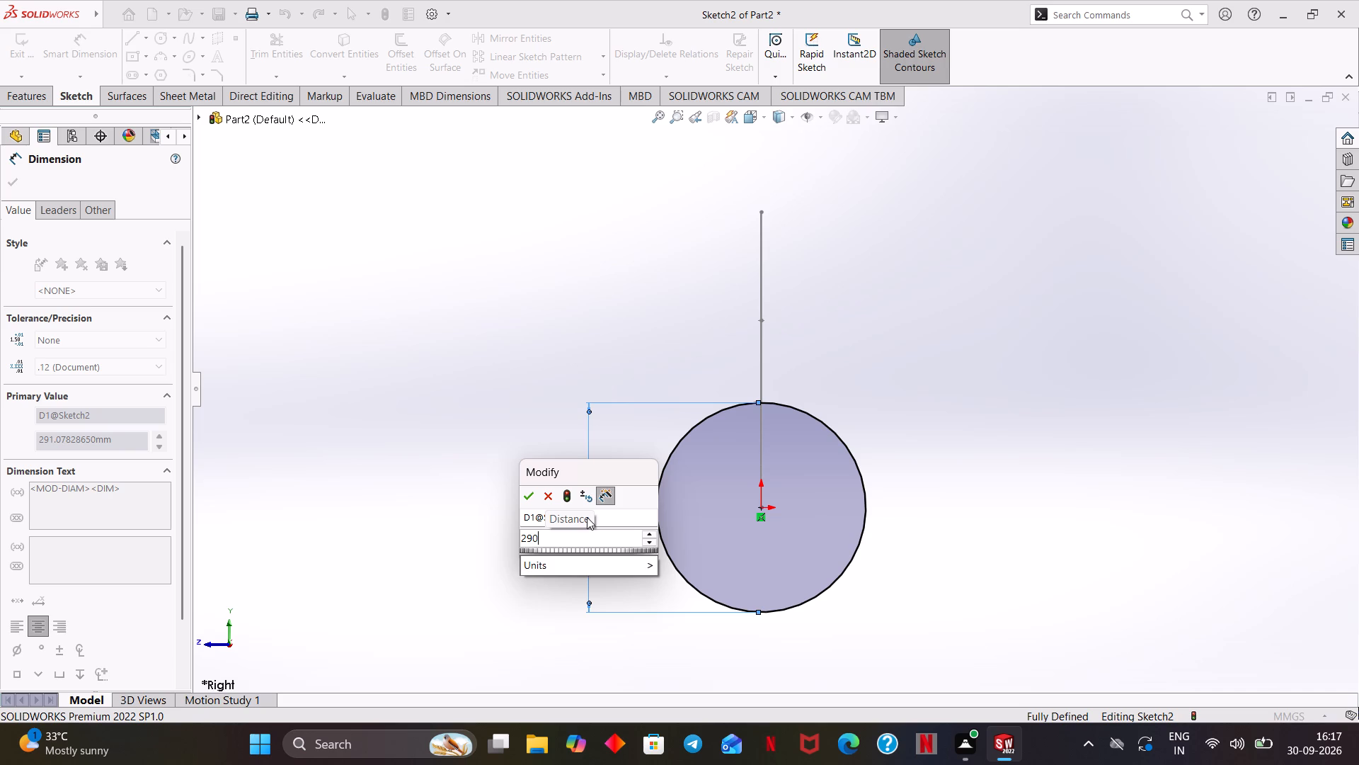
pyautogui.press('Return')
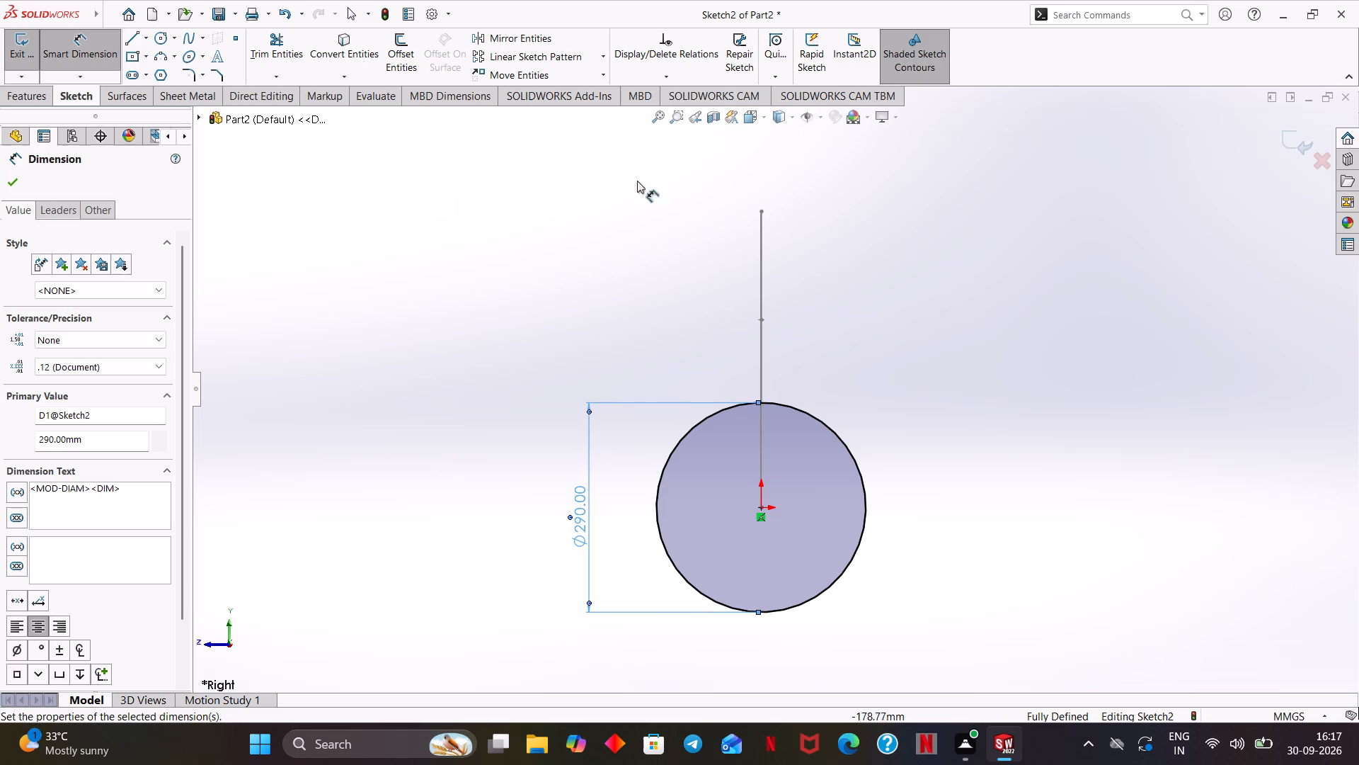
pyautogui.click(1285, 135)
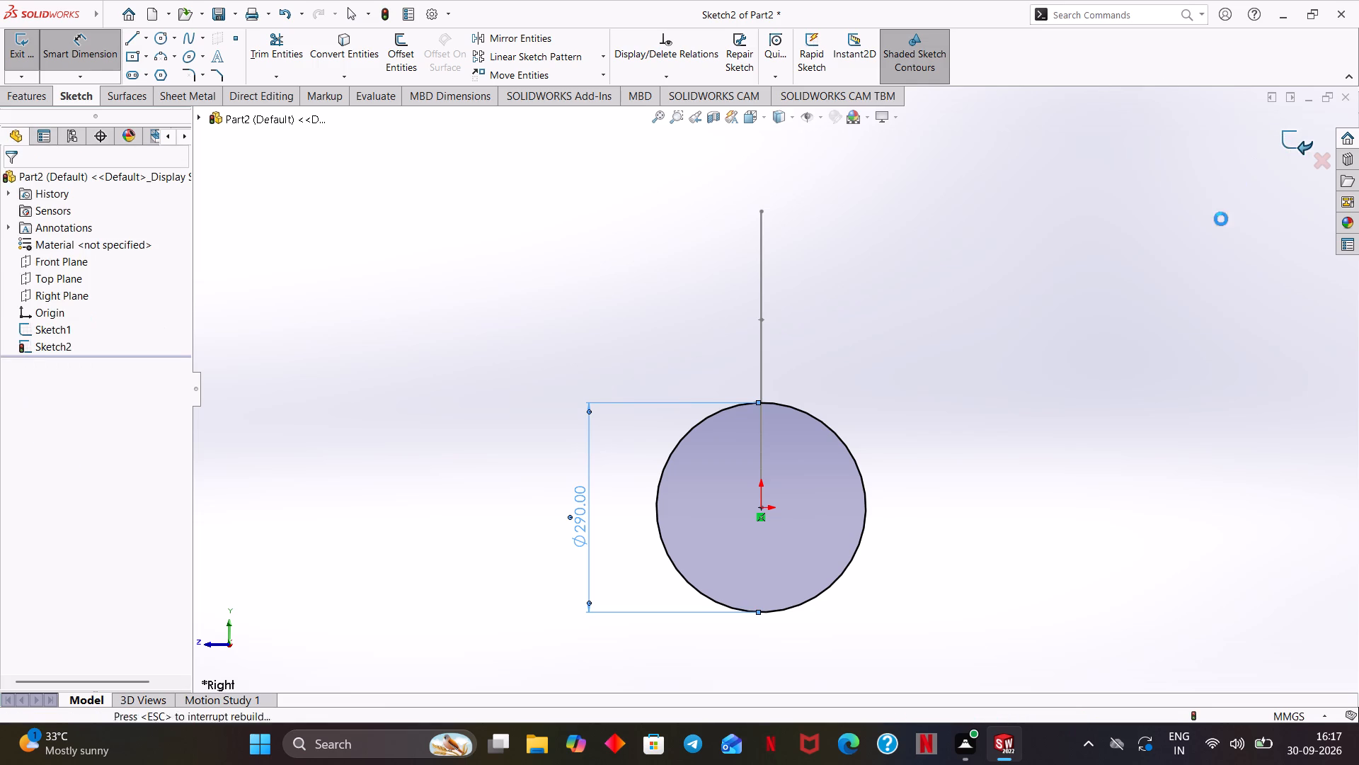
# Set up a Swept Boss/Base of the circle along the line-and-arc path as a one-direction thin feature 40 mm thick.
pyautogui.hotkey('ctrl', '7')
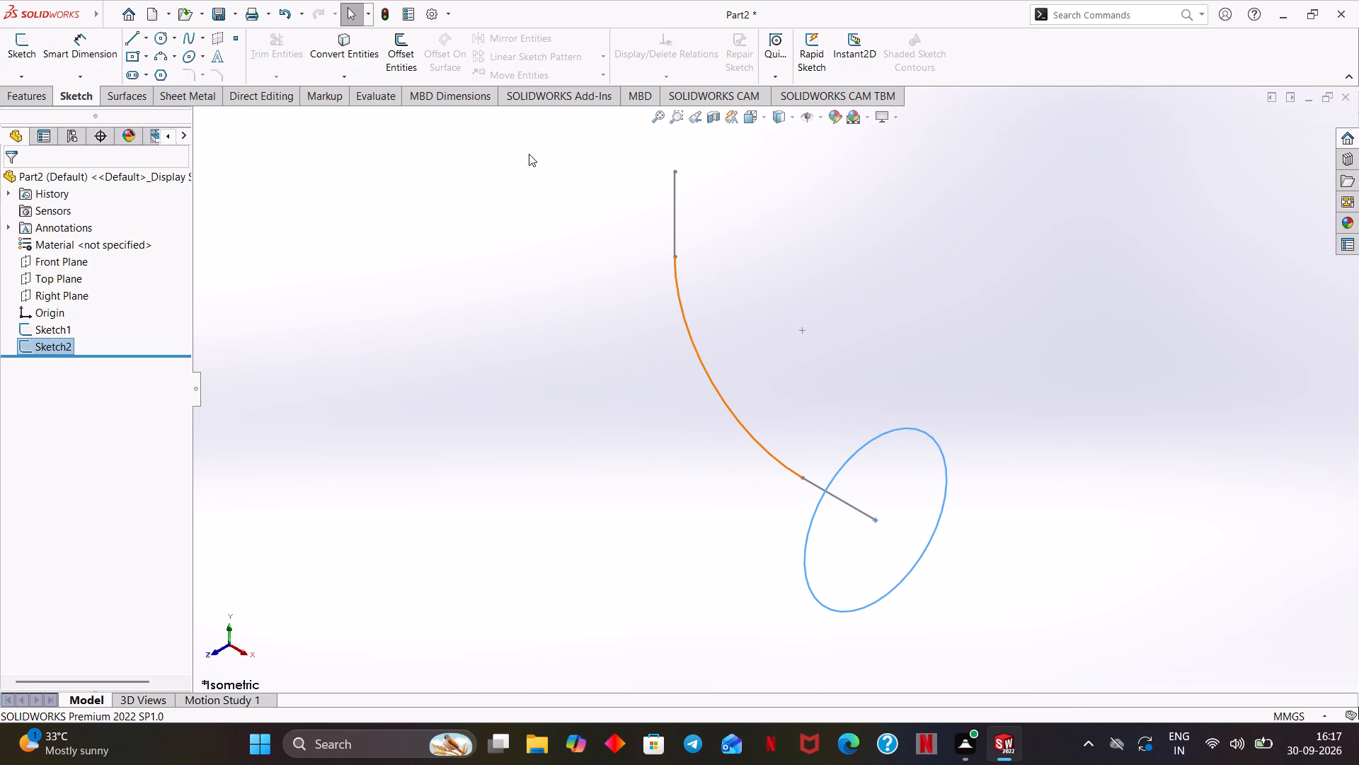
pyautogui.click(16, 87)
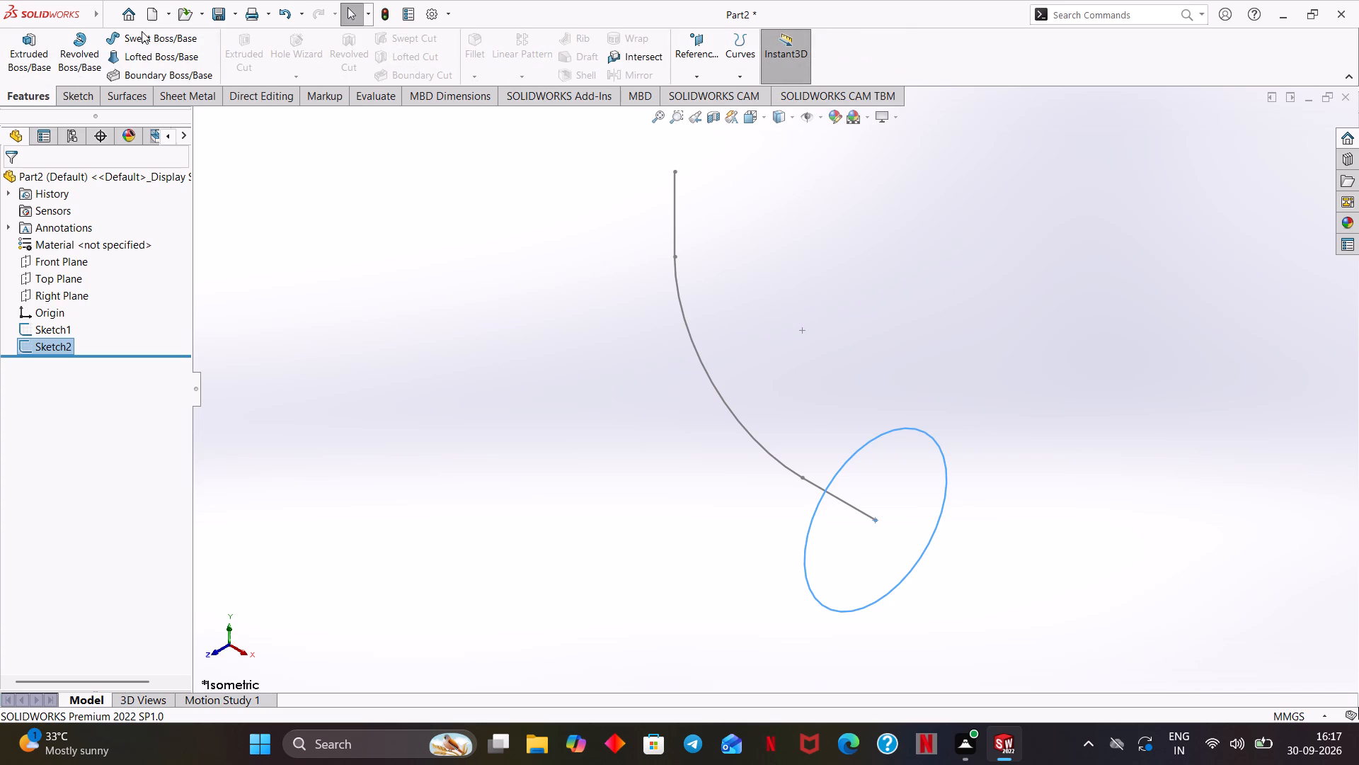
pyautogui.click(142, 33)
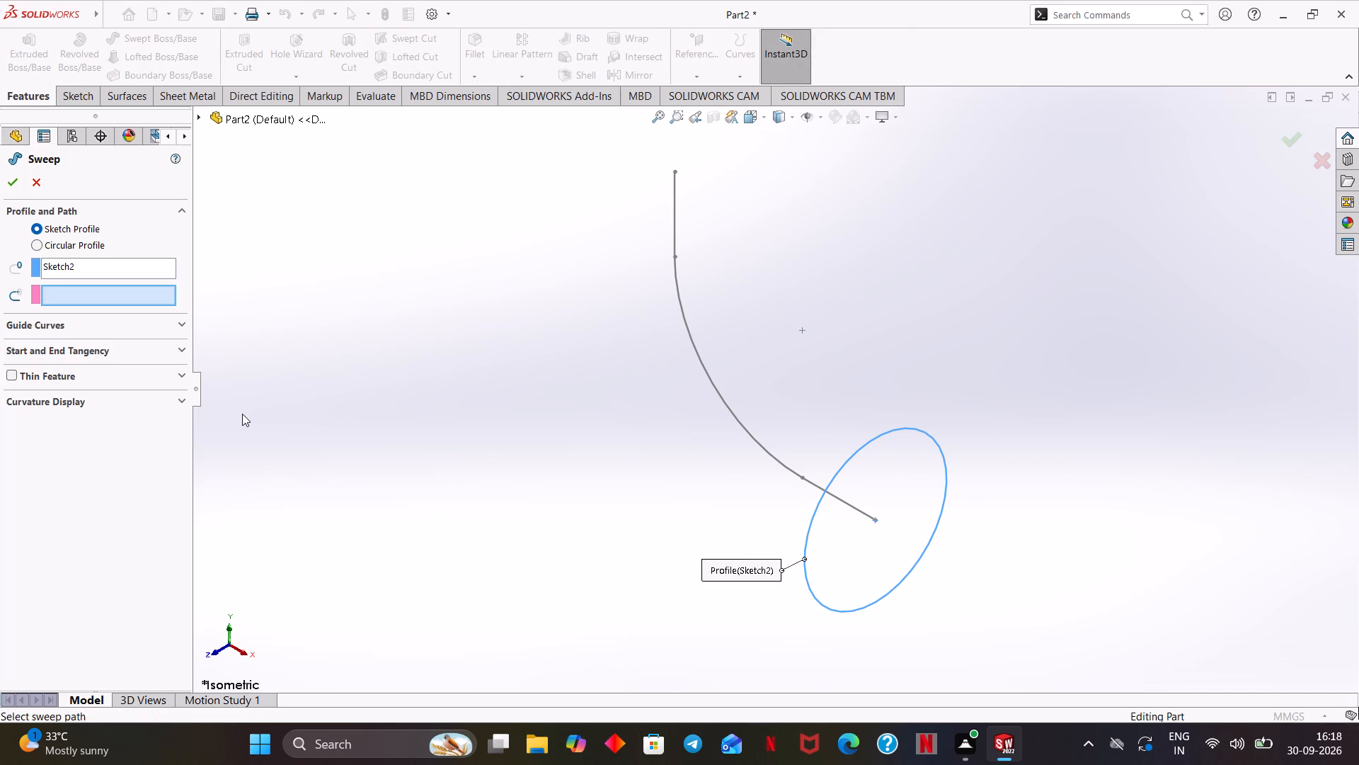
pyautogui.click(740, 424)
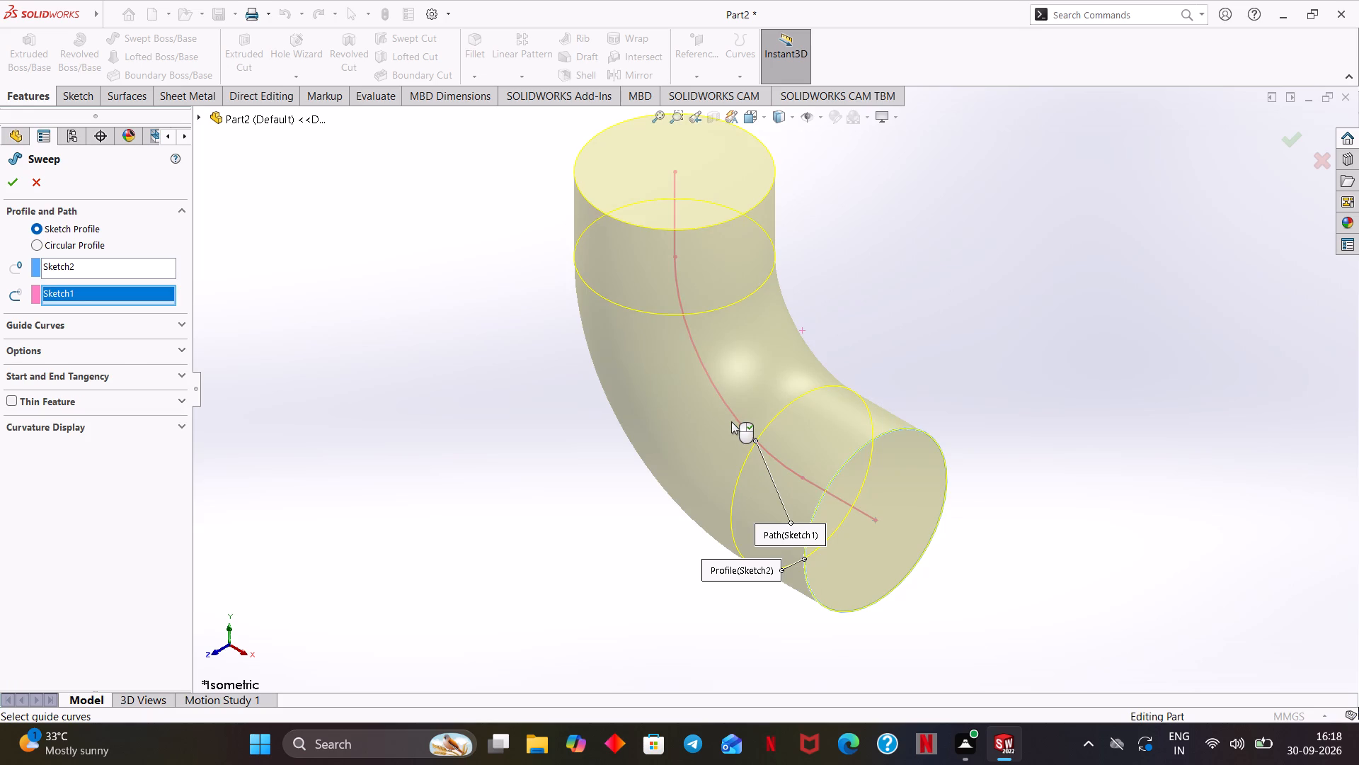
pyautogui.click(6, 399)
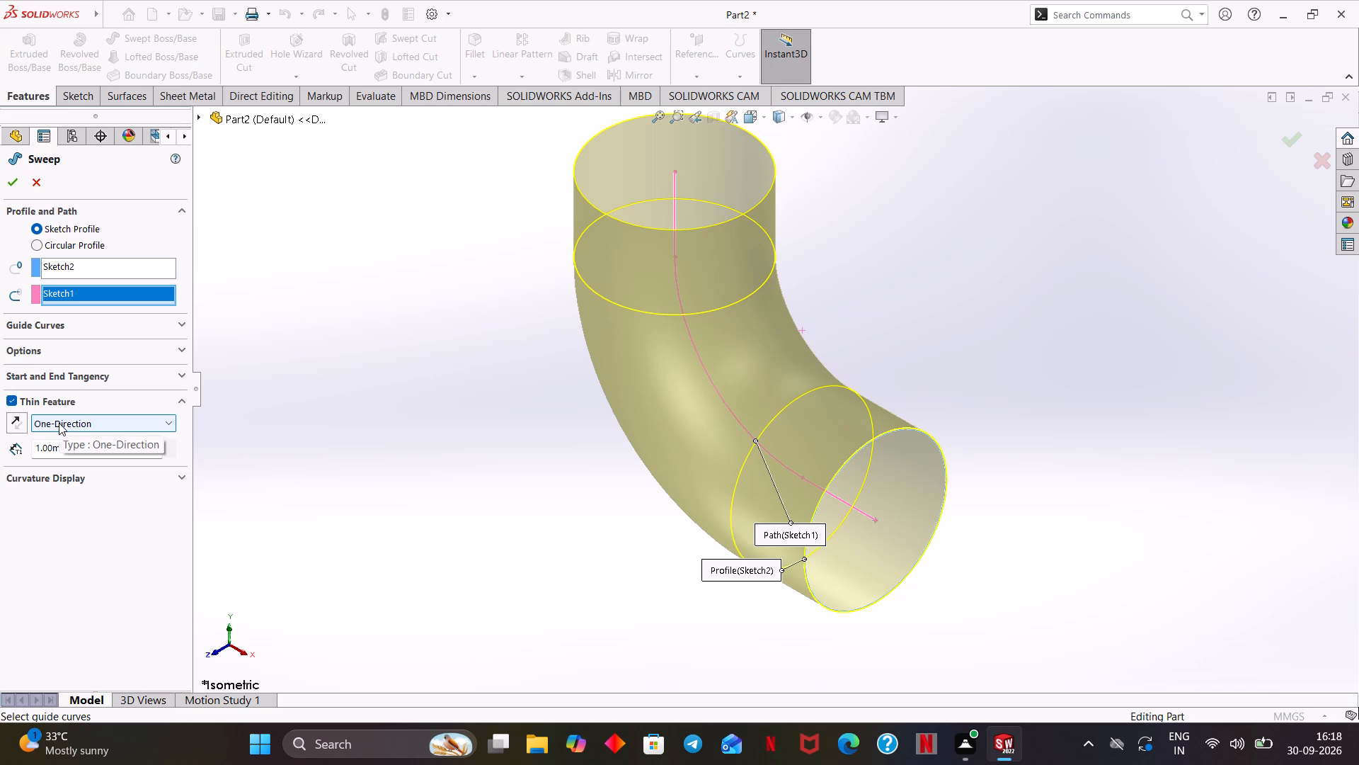
pyautogui.moveTo(86, 441); pyautogui.dragTo(4, 465)
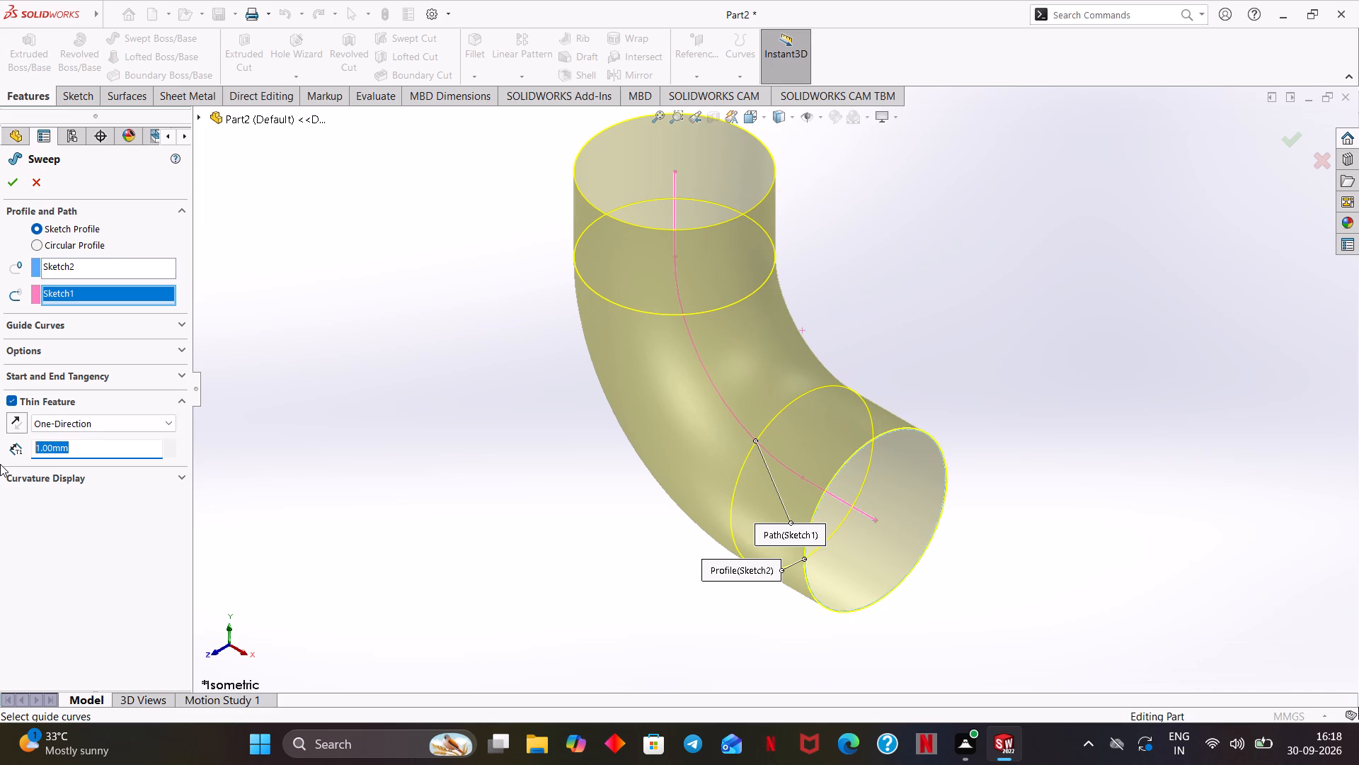
pyautogui.write('40')
pyautogui.press('Return')
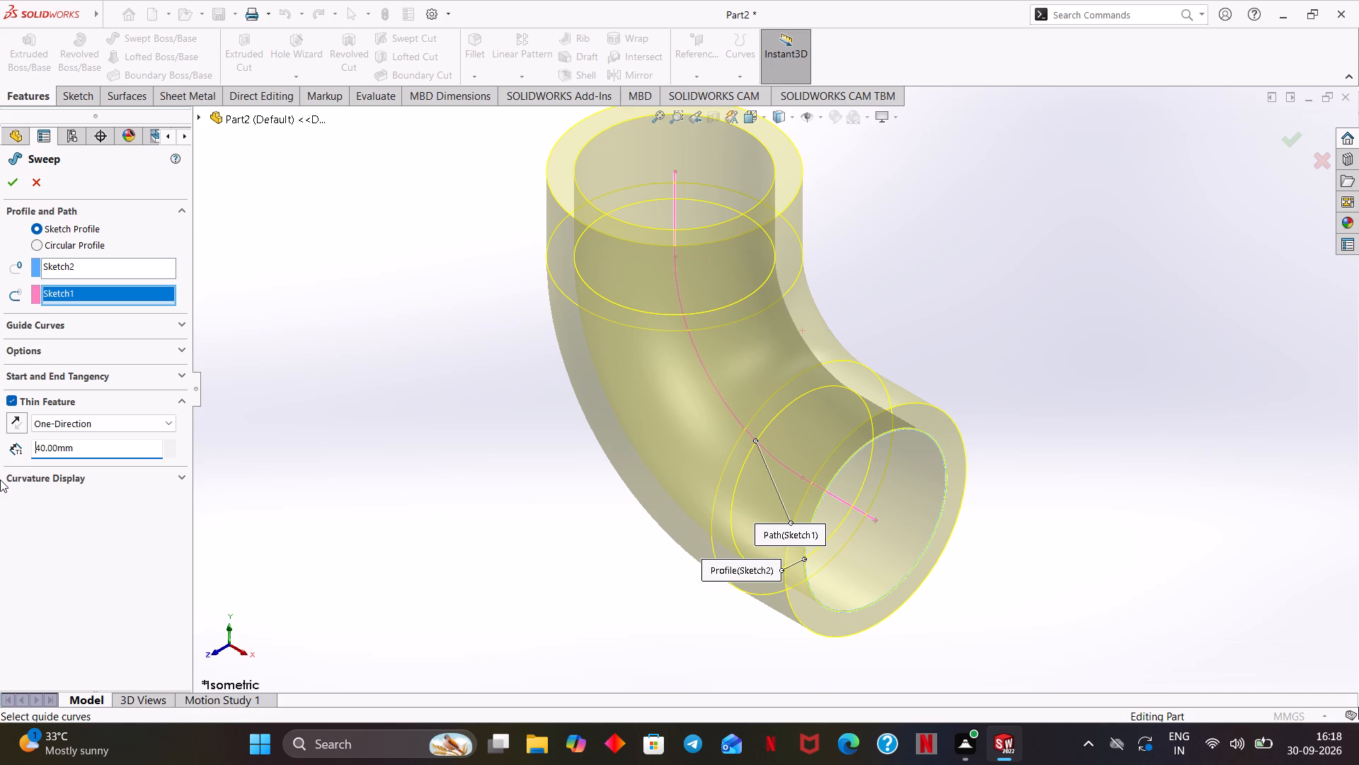
# Reverse the thin wall direction so the thickness goes inward from the circle, and finish the sweep.
pyautogui.click(504, 581)
pyautogui.moveTo(582, 599); pyautogui.dragTo(552, 538, button='middle')
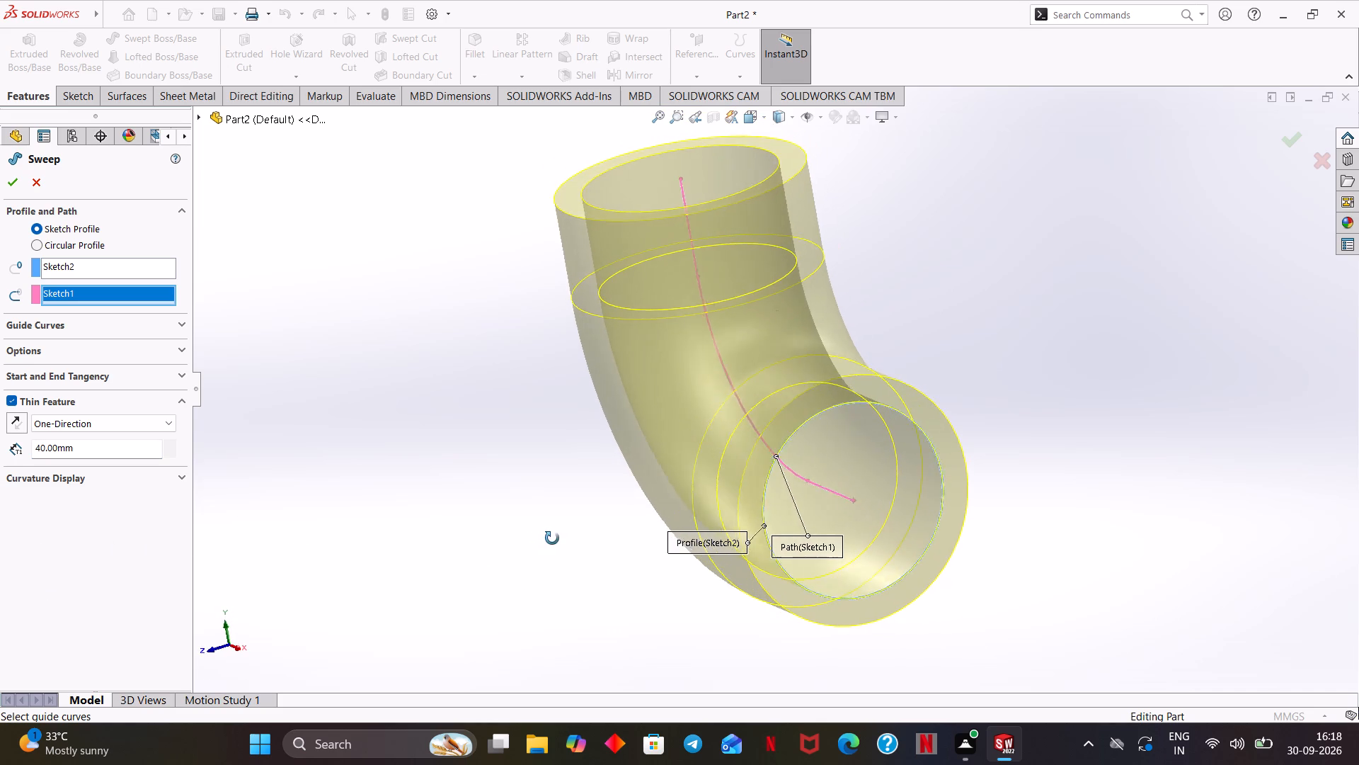
pyautogui.moveTo(552, 538); pyautogui.dragTo(585, 549, button='middle')
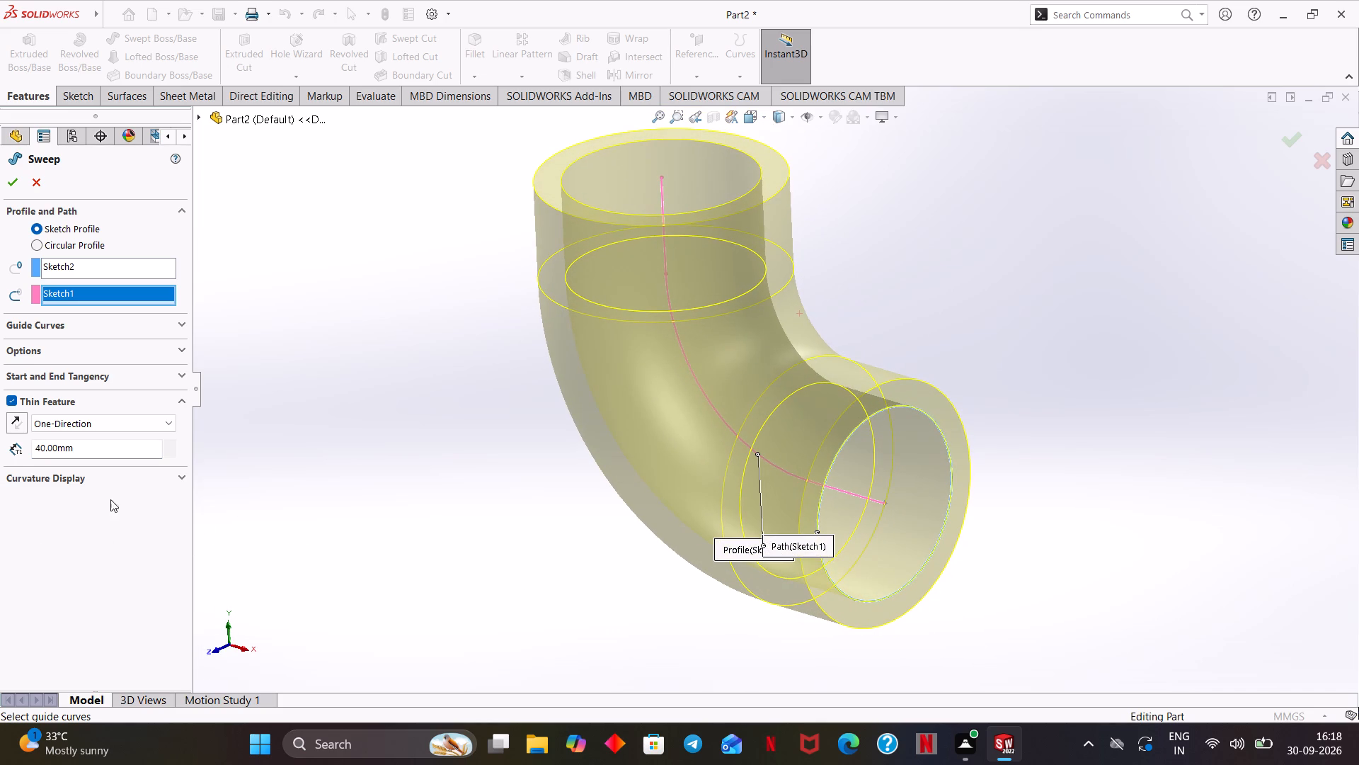
pyautogui.click(14, 443)
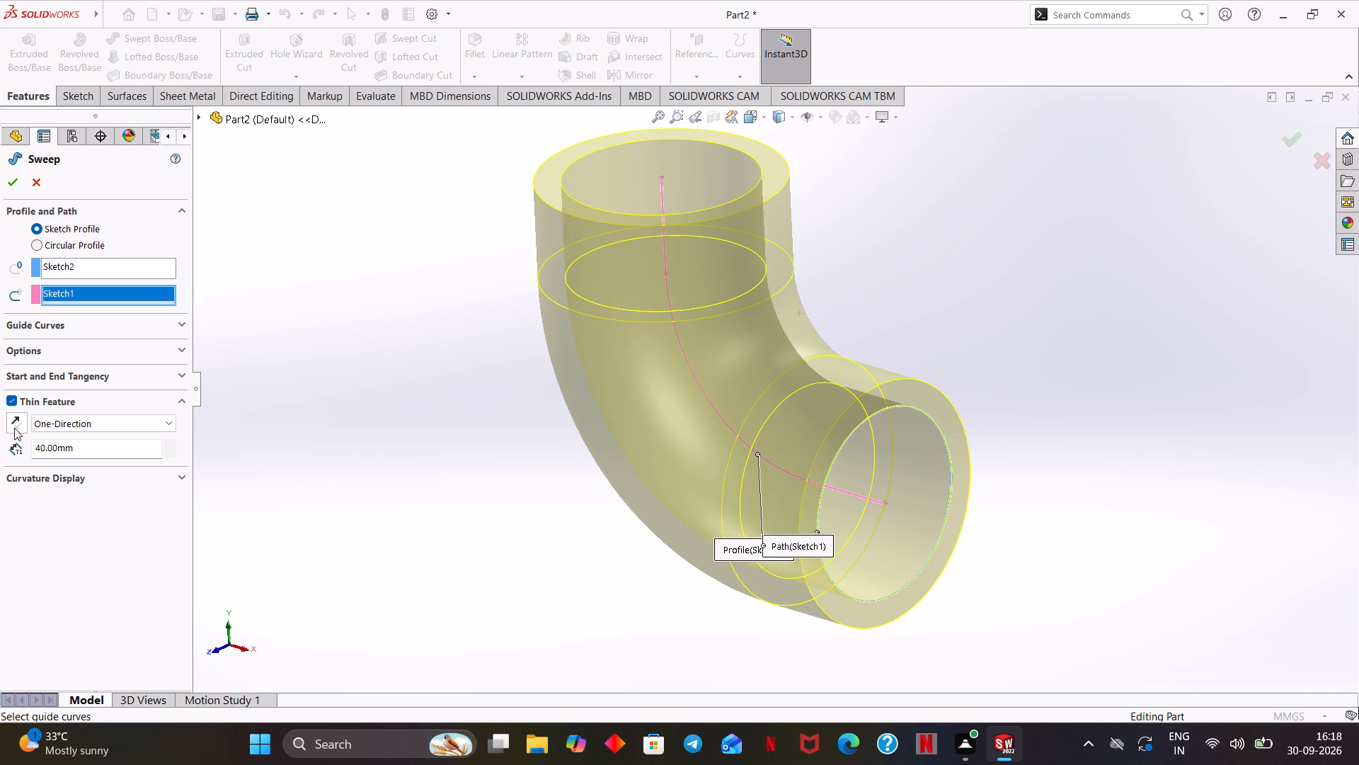
pyautogui.click(14, 428)
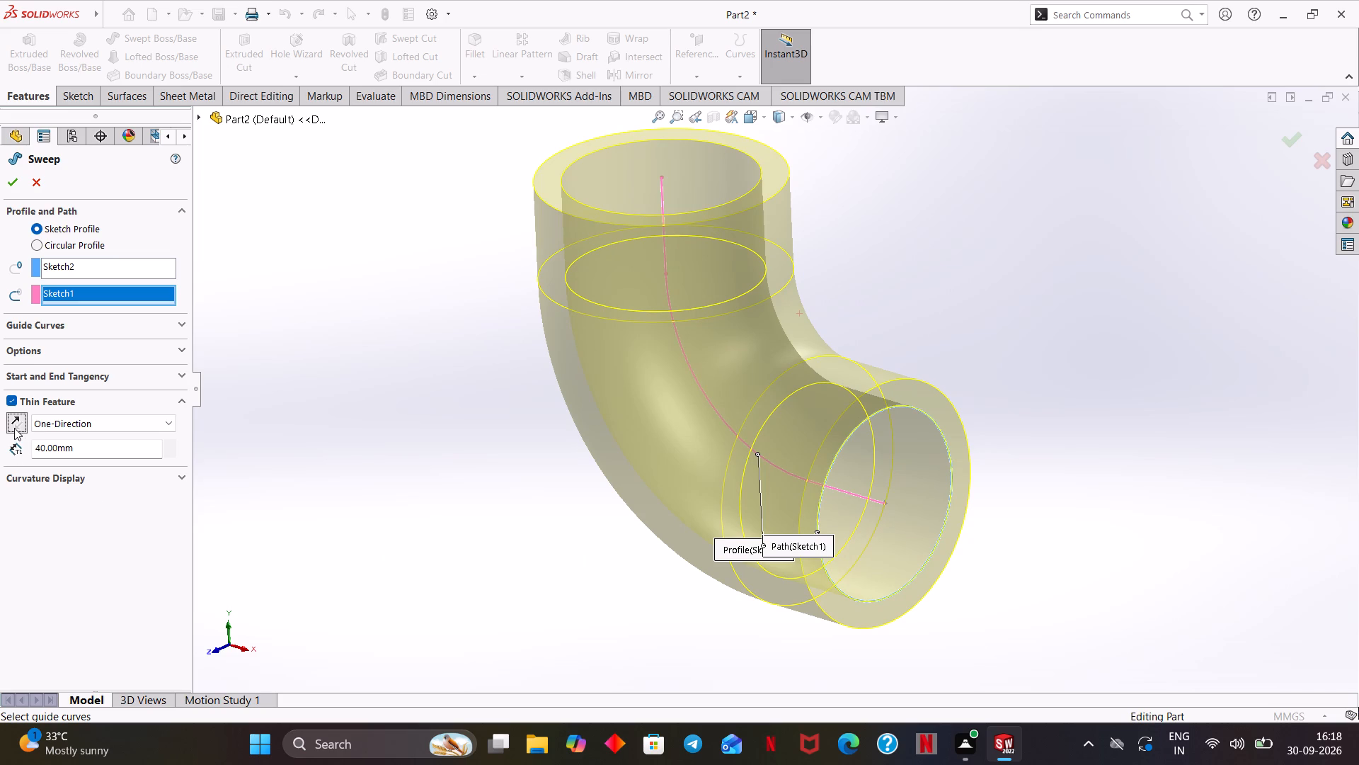
pyautogui.click(14, 428)
pyautogui.click(14, 428)
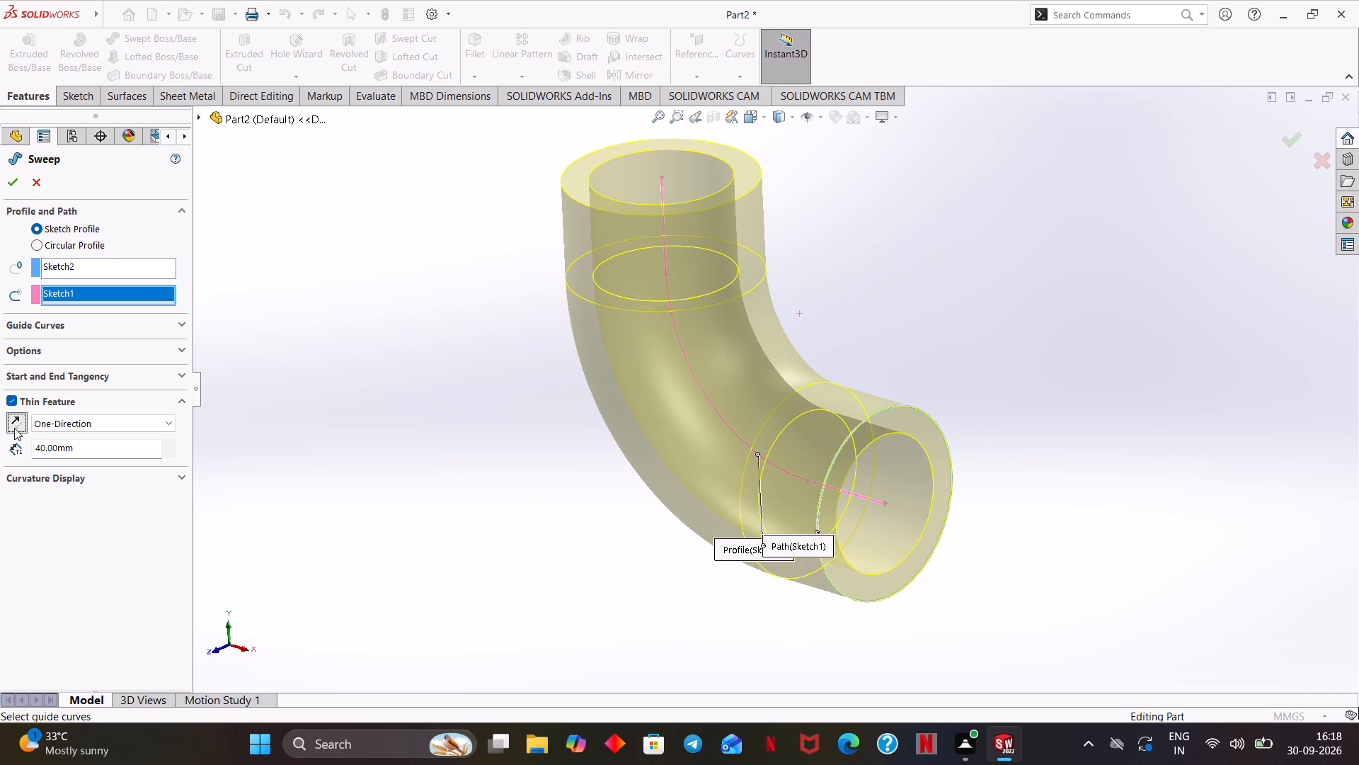
pyautogui.click(14, 428)
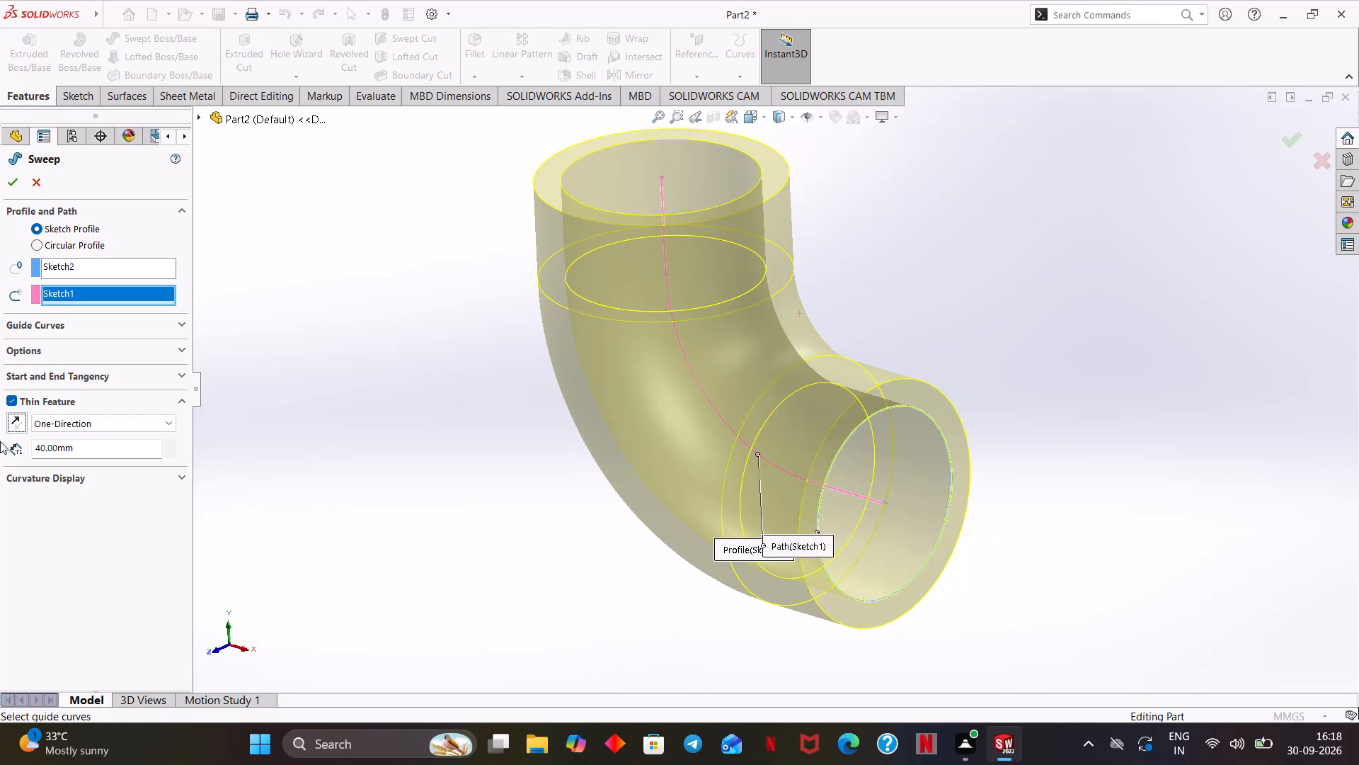
pyautogui.click(7, 418)
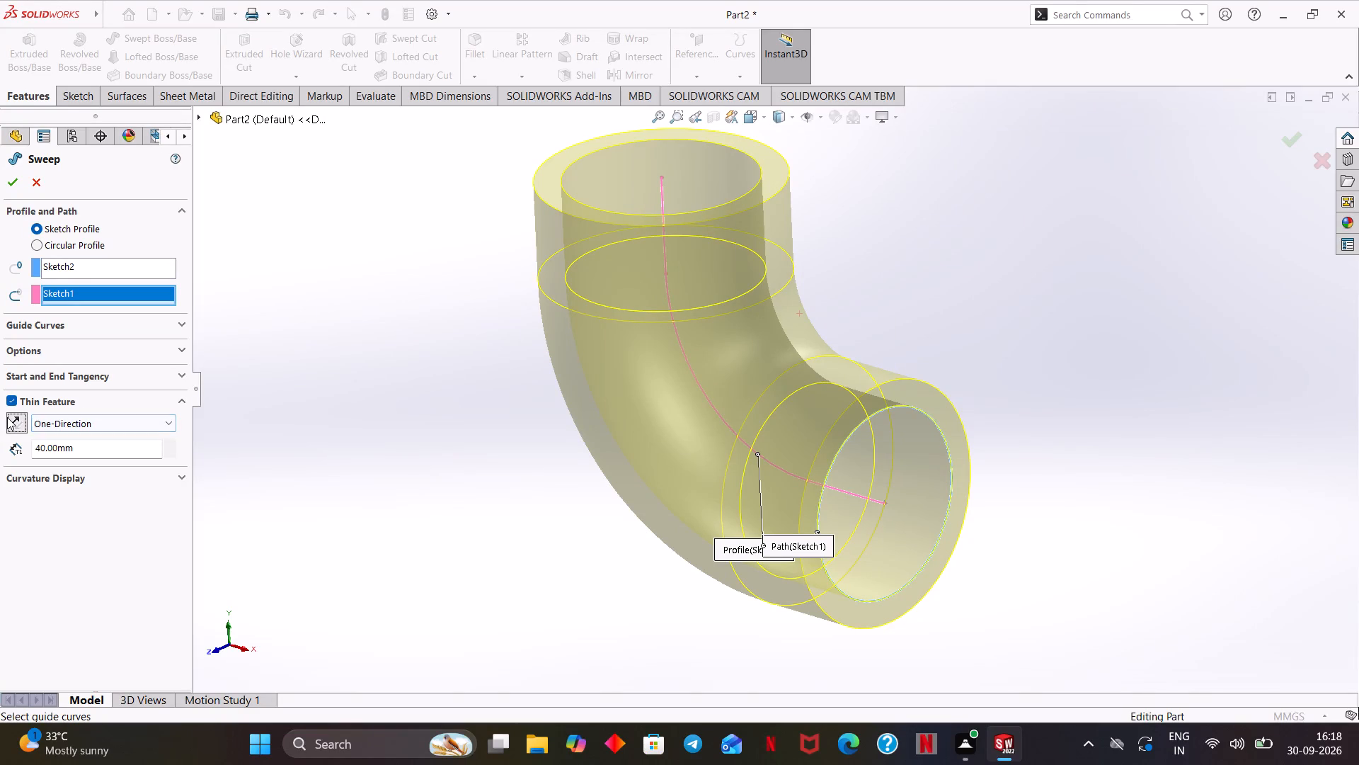
pyautogui.click(7, 417)
pyautogui.click(7, 417)
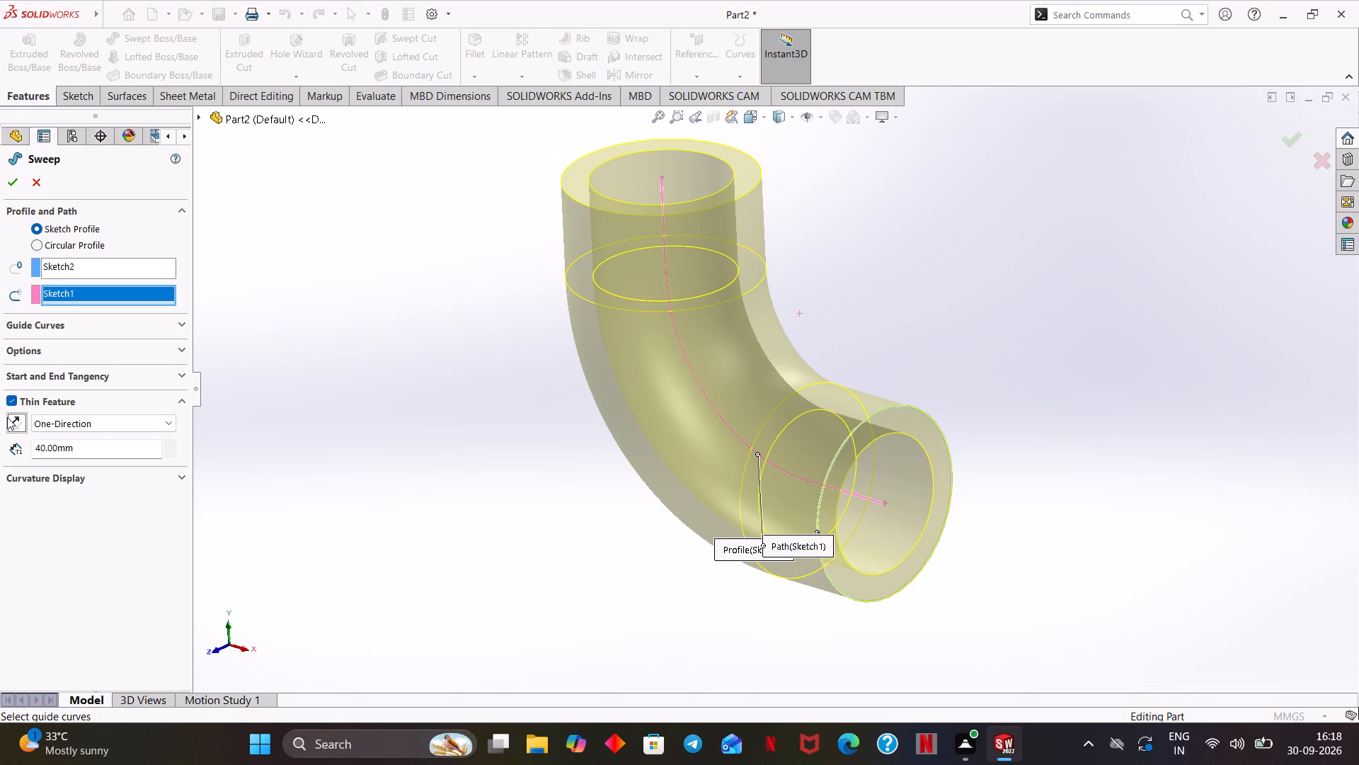
pyautogui.click(9, 421)
pyautogui.click(9, 421)
pyautogui.click(9, 421)
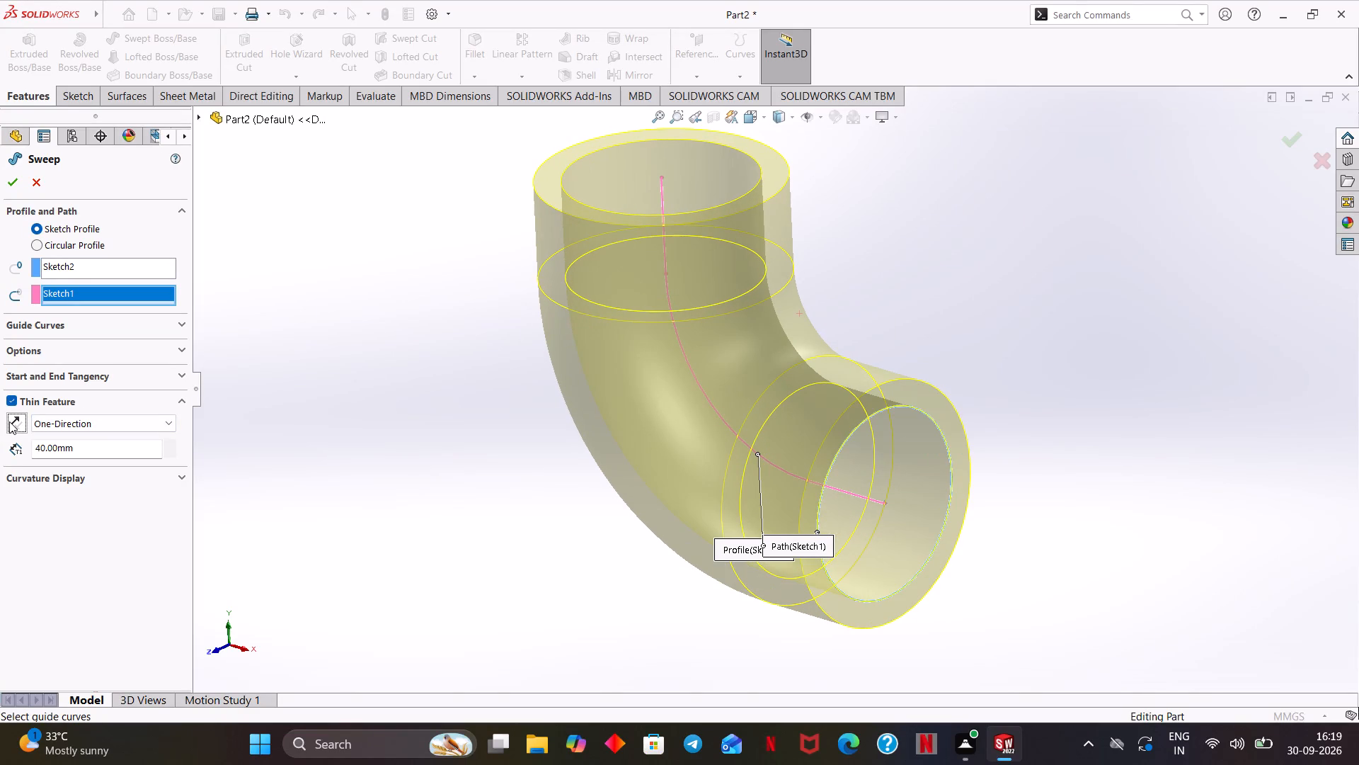
pyautogui.click(10, 422)
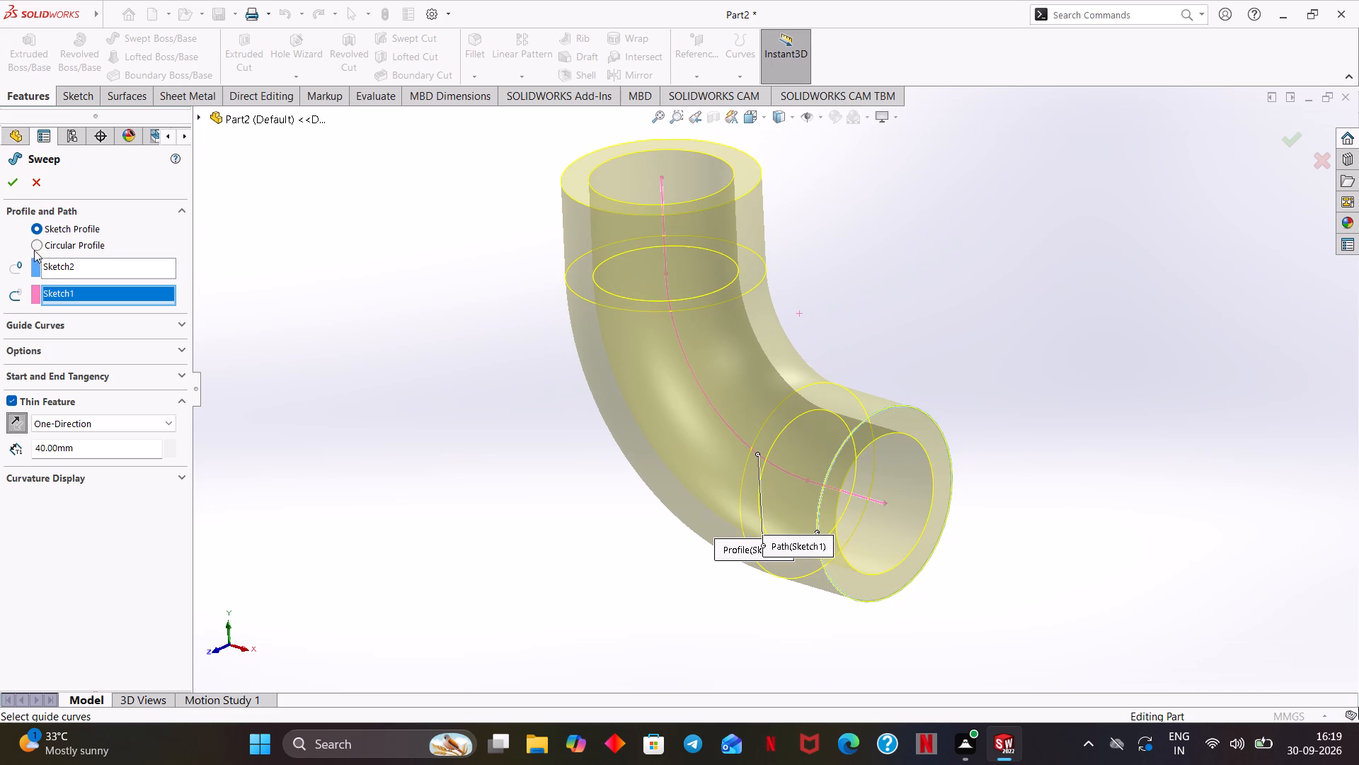
pyautogui.click(13, 187)
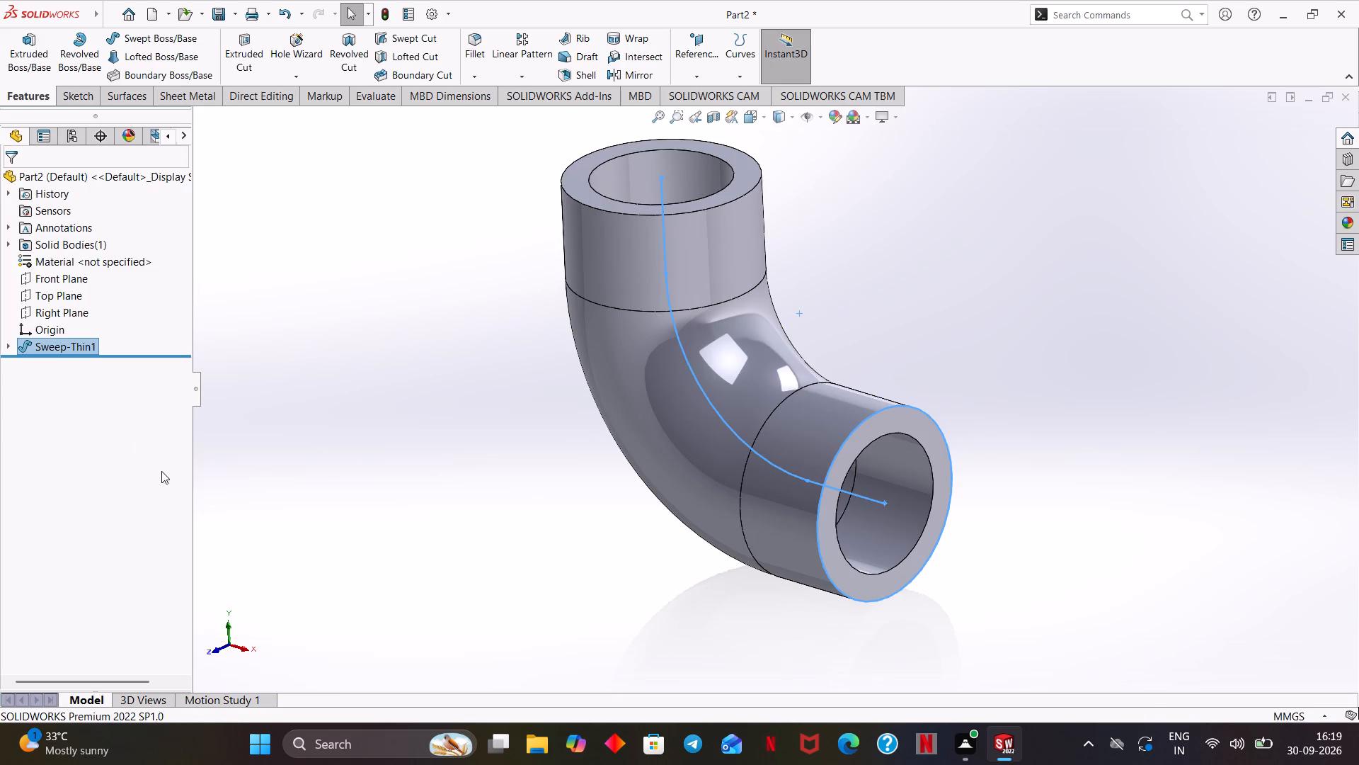
pyautogui.click(350, 538)
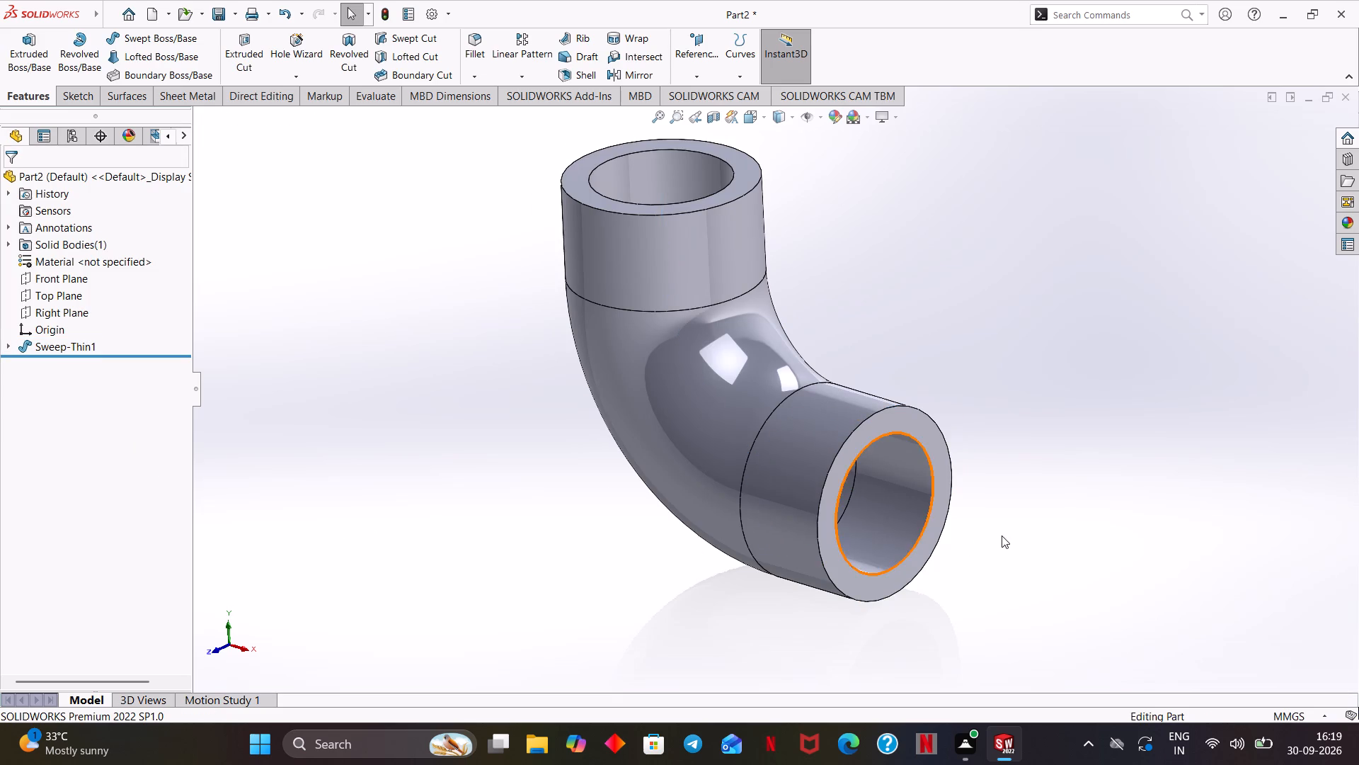
# Open a new sketch on the flat end face of the elbow's horizontal leg and view it face-on.
pyautogui.moveTo(1002, 535); pyautogui.dragTo(966, 478, button='middle')
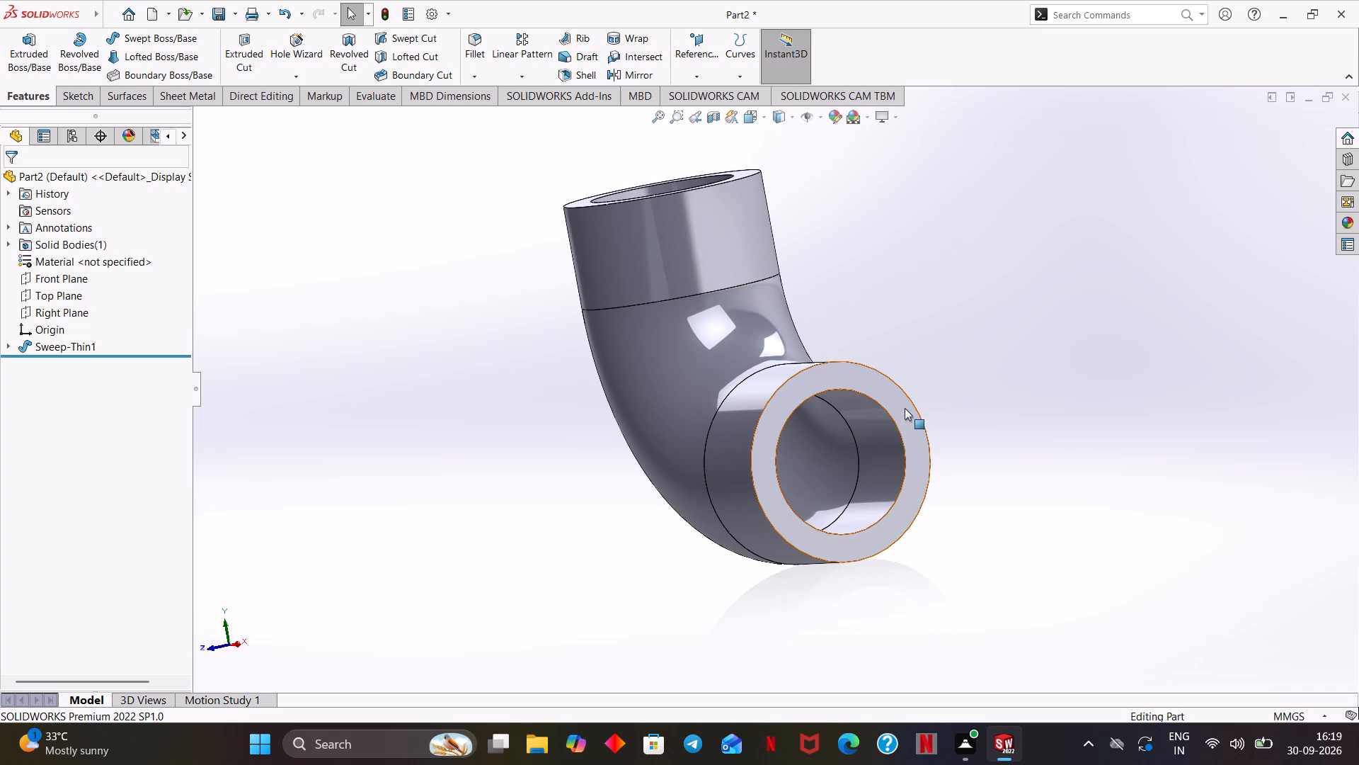
pyautogui.click(900, 407)
pyautogui.click(958, 365)
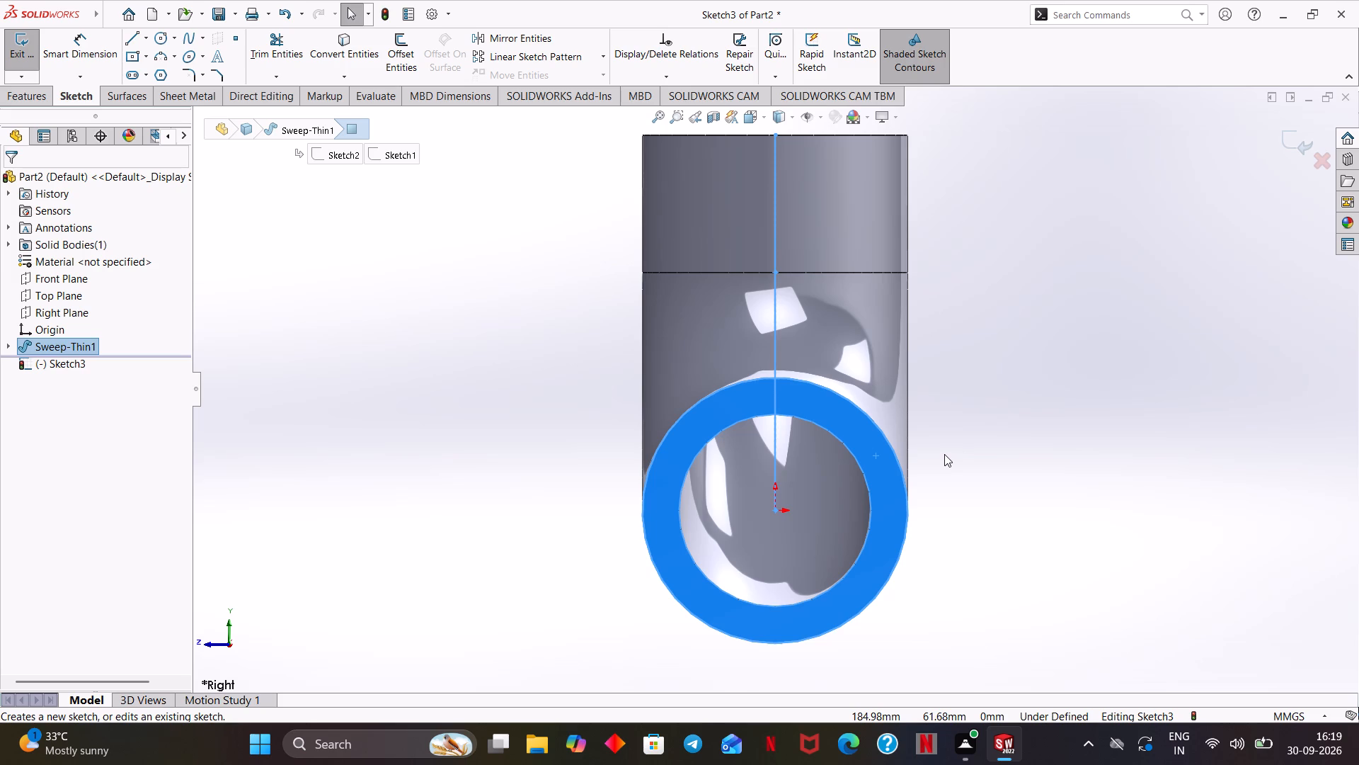
pyautogui.click(995, 438)
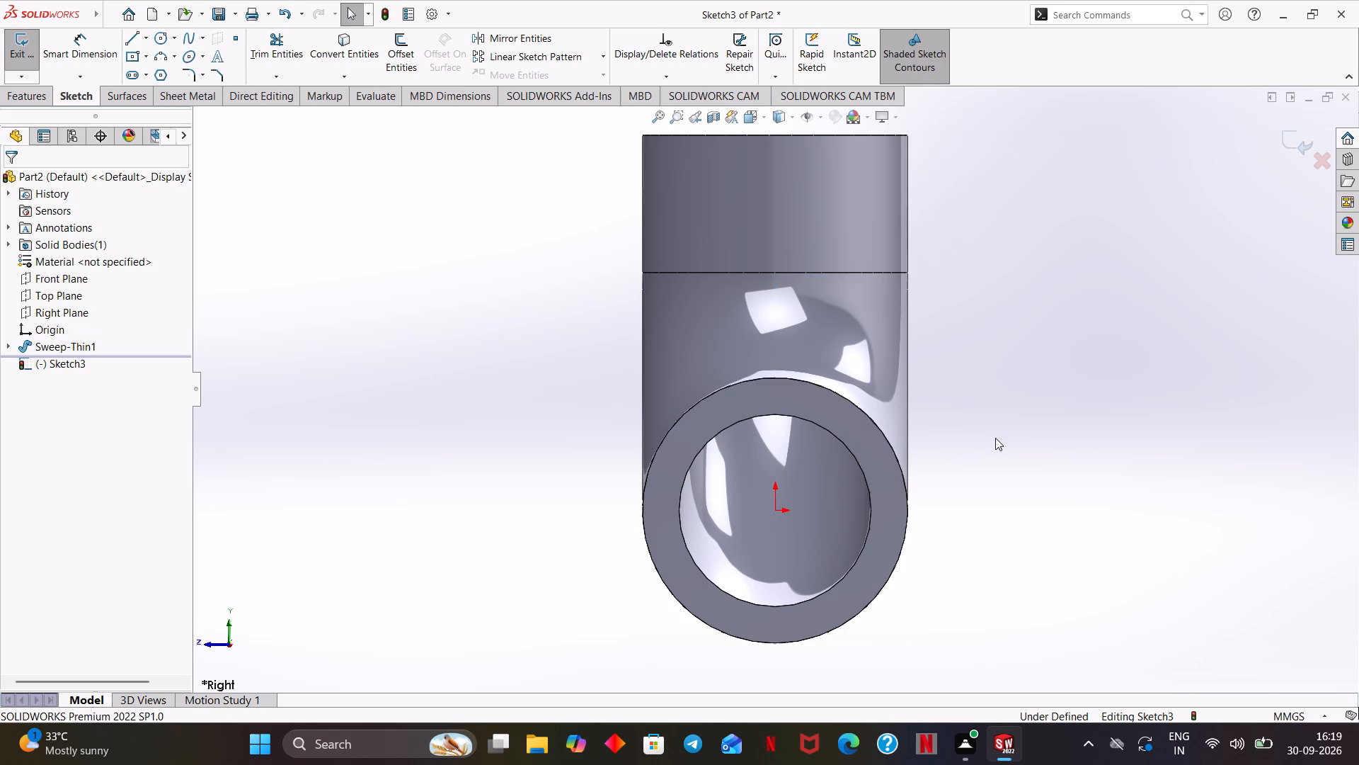
pyautogui.middleClick(1038, 591)
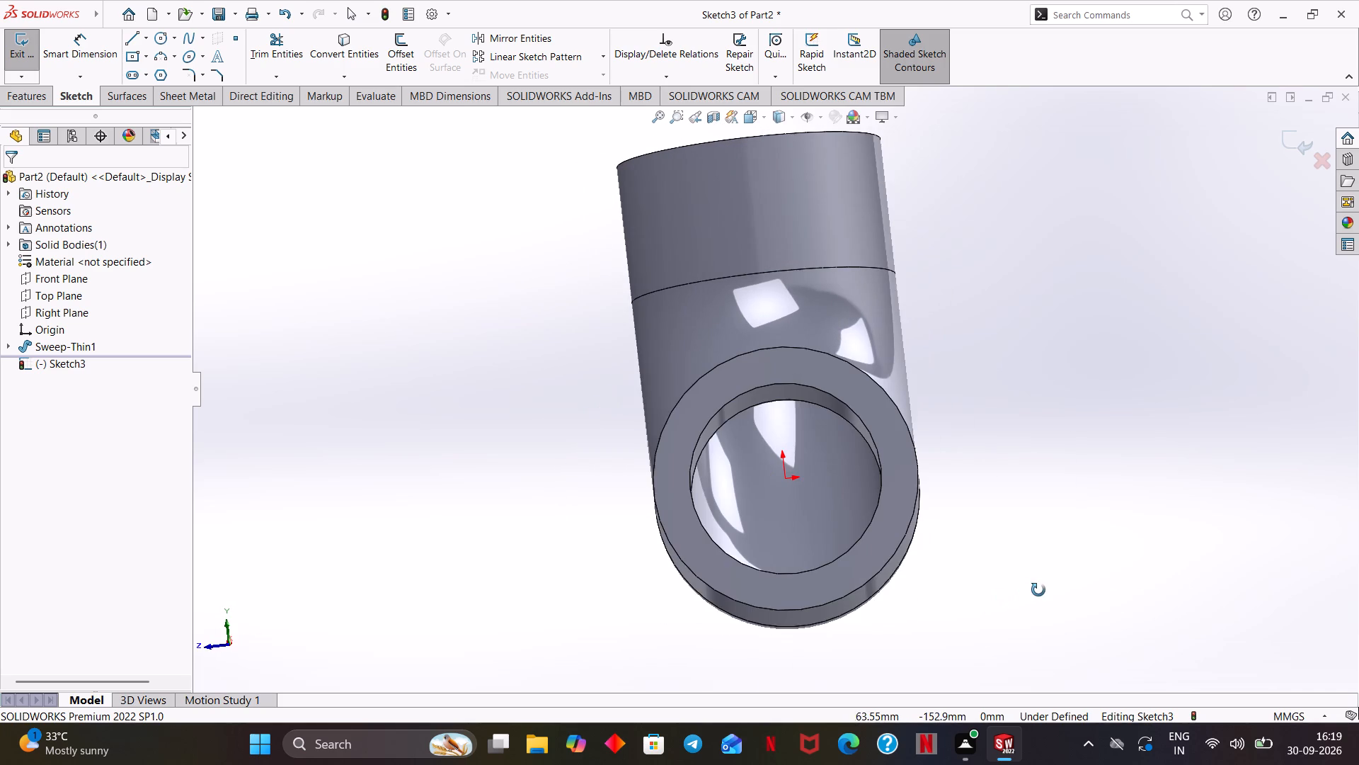
pyautogui.click(904, 470)
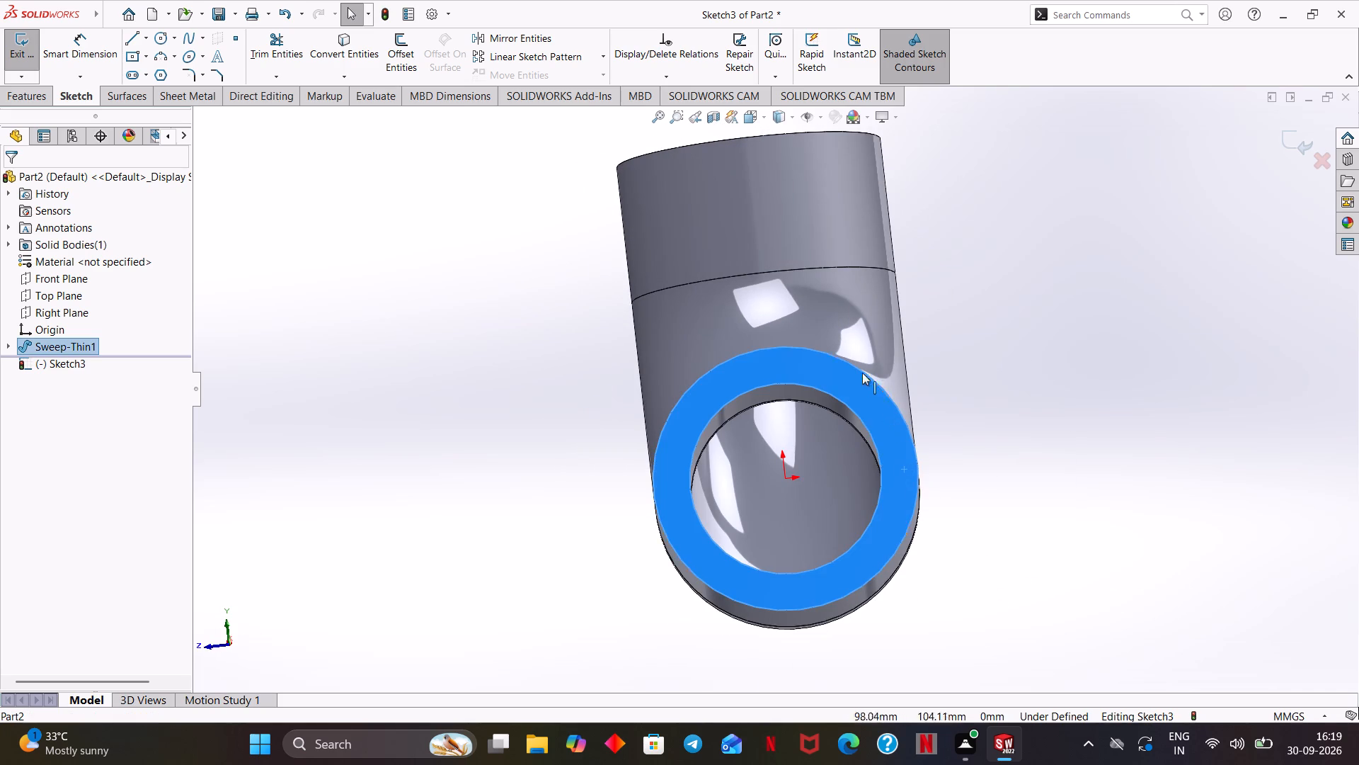
pyautogui.click(83, 350)
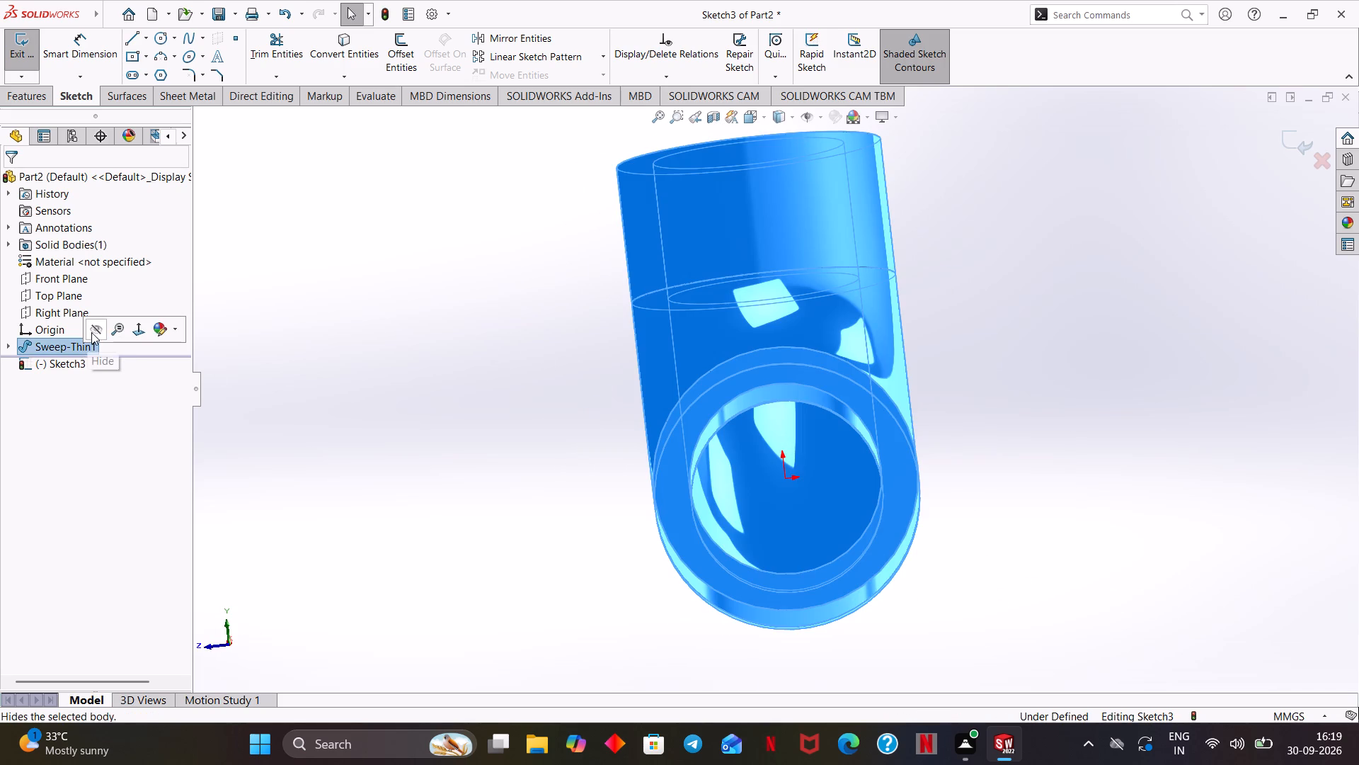
pyautogui.click(135, 324)
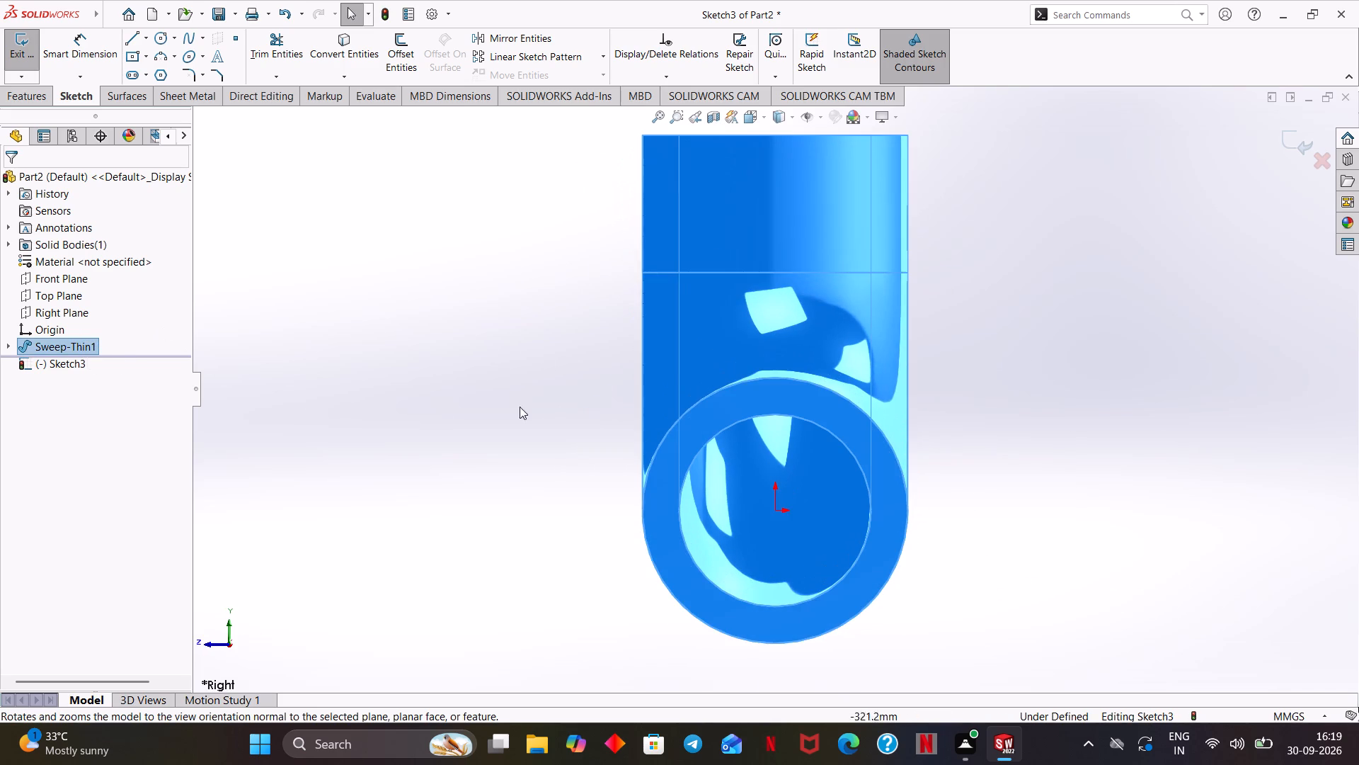
pyautogui.click(961, 341)
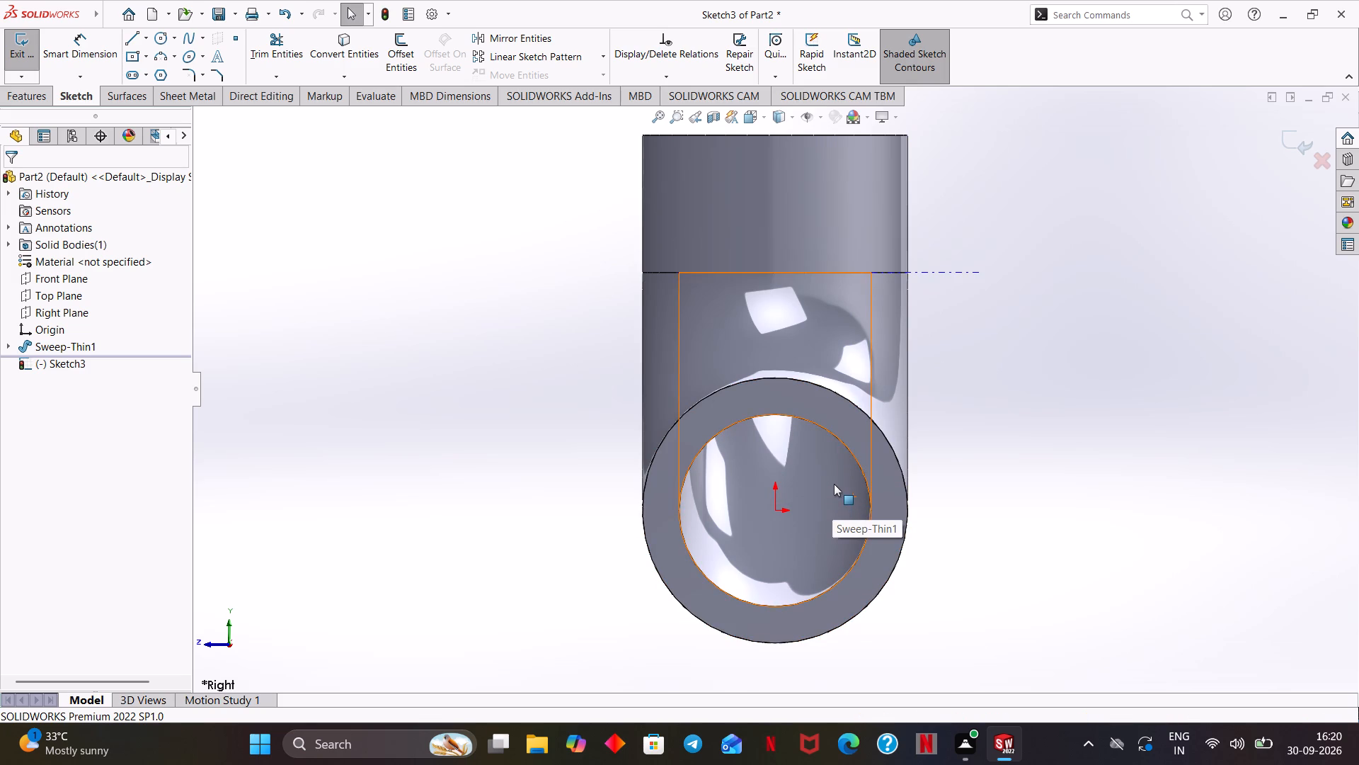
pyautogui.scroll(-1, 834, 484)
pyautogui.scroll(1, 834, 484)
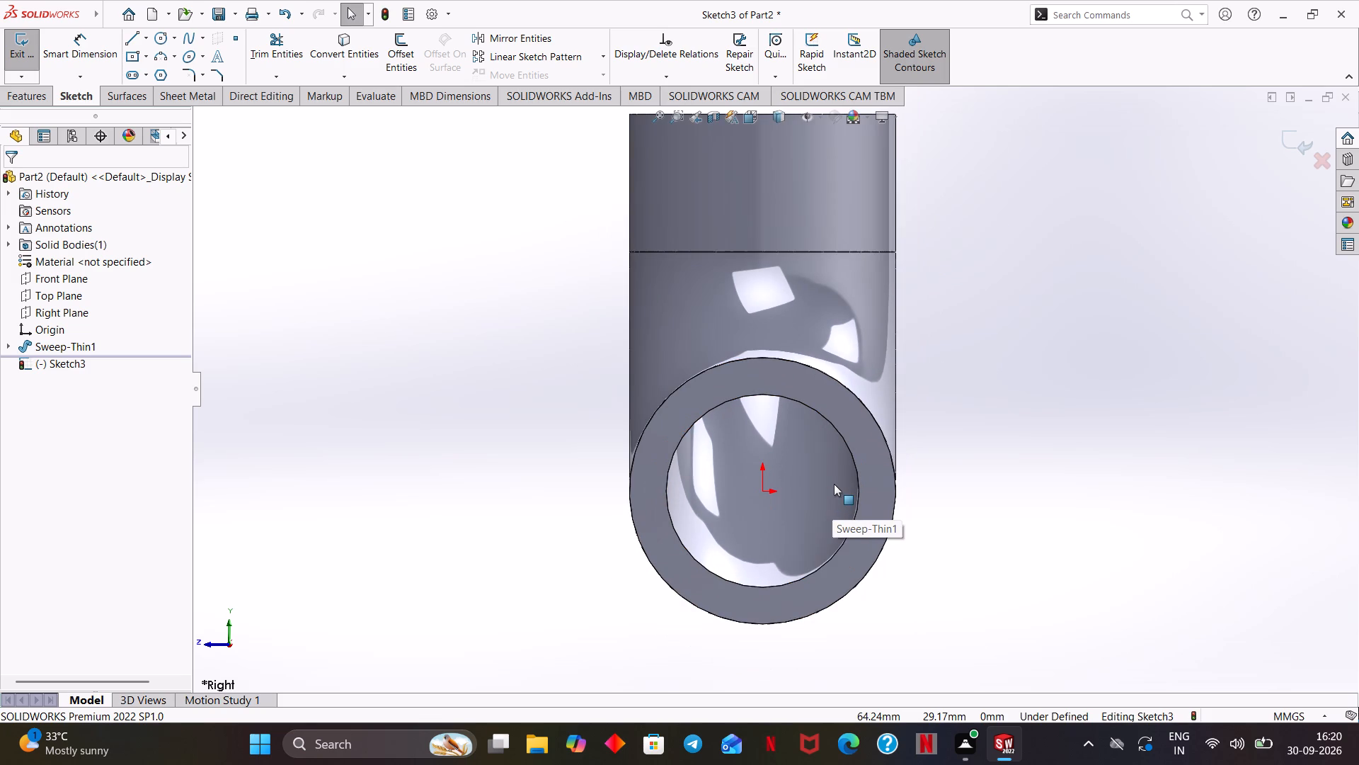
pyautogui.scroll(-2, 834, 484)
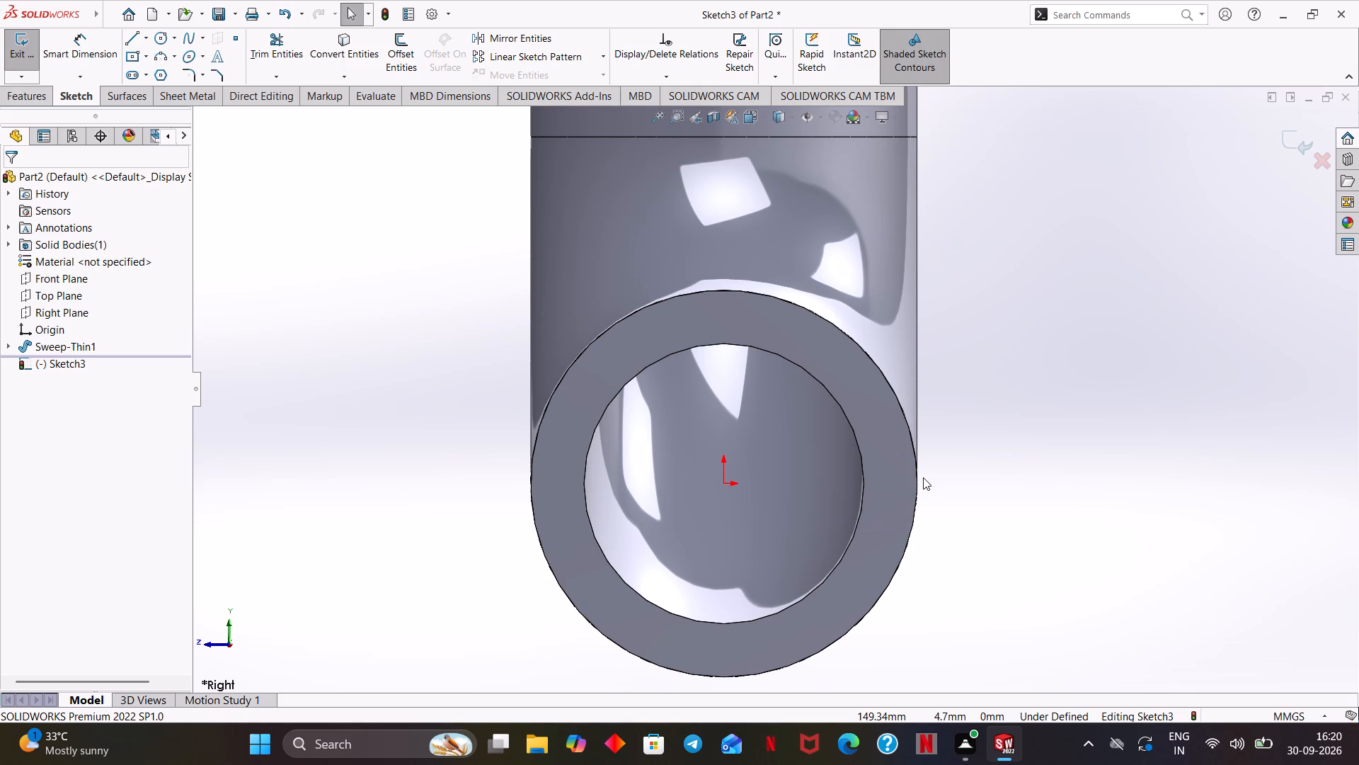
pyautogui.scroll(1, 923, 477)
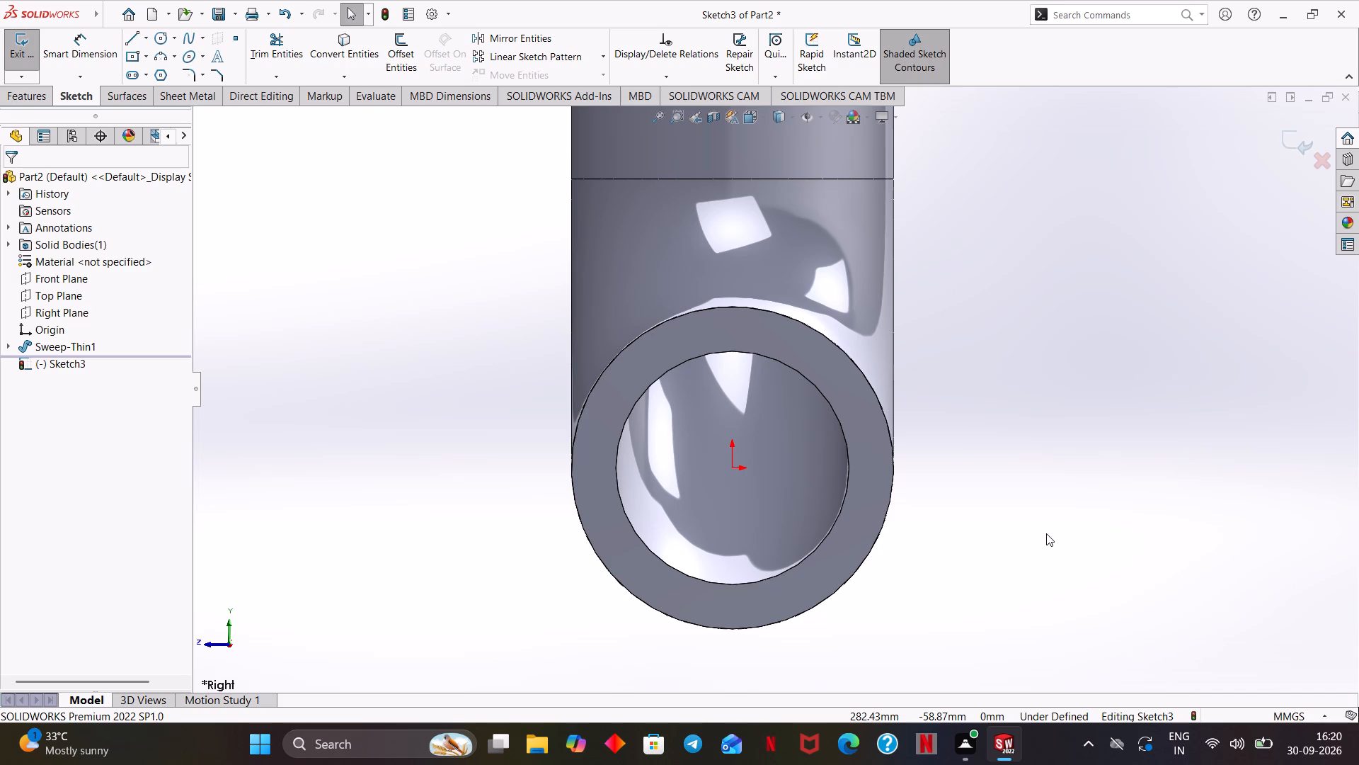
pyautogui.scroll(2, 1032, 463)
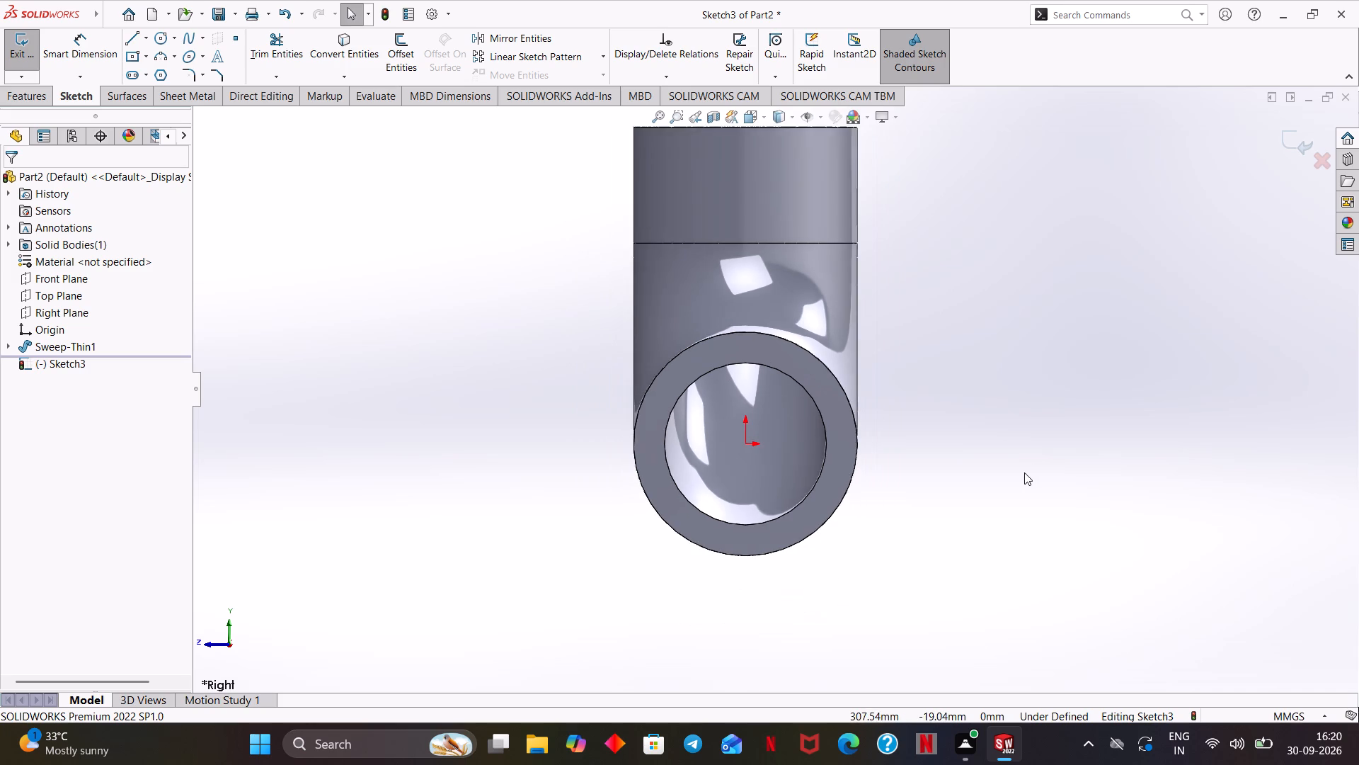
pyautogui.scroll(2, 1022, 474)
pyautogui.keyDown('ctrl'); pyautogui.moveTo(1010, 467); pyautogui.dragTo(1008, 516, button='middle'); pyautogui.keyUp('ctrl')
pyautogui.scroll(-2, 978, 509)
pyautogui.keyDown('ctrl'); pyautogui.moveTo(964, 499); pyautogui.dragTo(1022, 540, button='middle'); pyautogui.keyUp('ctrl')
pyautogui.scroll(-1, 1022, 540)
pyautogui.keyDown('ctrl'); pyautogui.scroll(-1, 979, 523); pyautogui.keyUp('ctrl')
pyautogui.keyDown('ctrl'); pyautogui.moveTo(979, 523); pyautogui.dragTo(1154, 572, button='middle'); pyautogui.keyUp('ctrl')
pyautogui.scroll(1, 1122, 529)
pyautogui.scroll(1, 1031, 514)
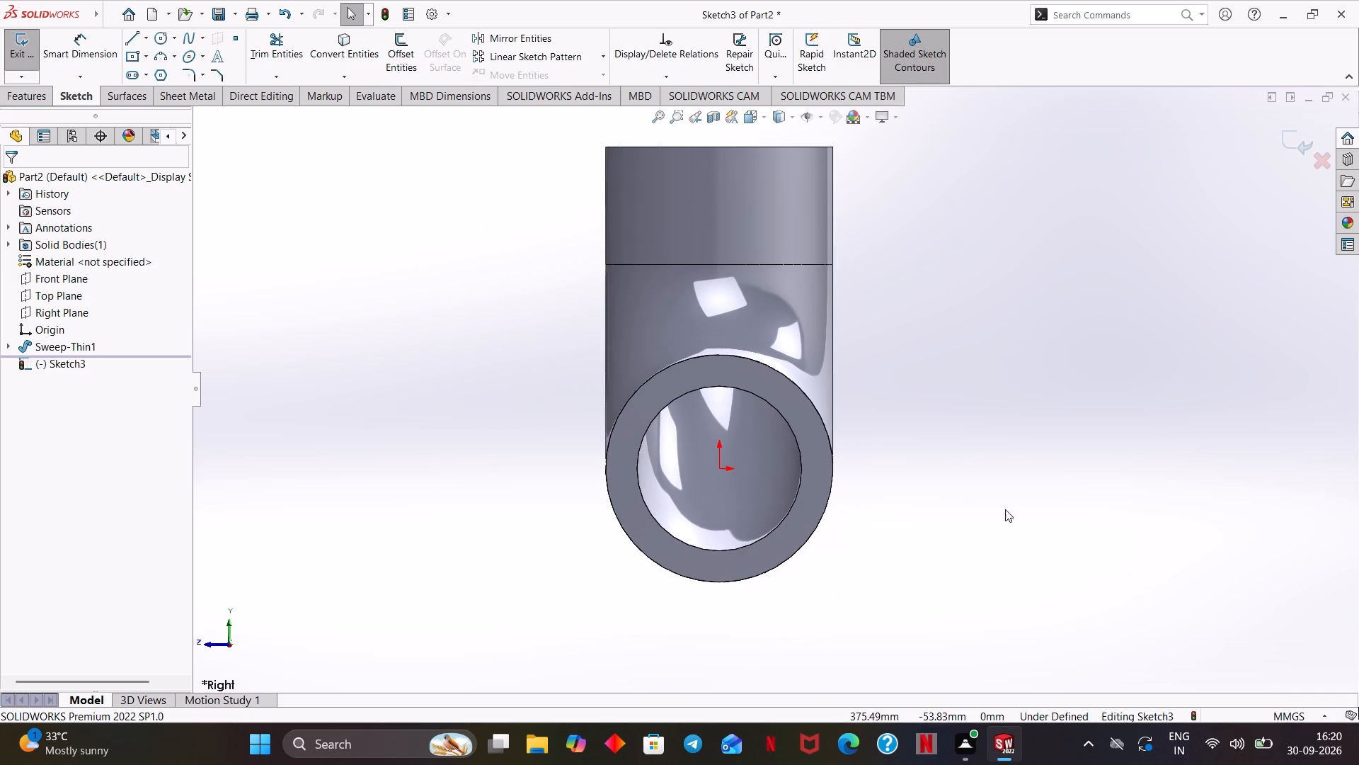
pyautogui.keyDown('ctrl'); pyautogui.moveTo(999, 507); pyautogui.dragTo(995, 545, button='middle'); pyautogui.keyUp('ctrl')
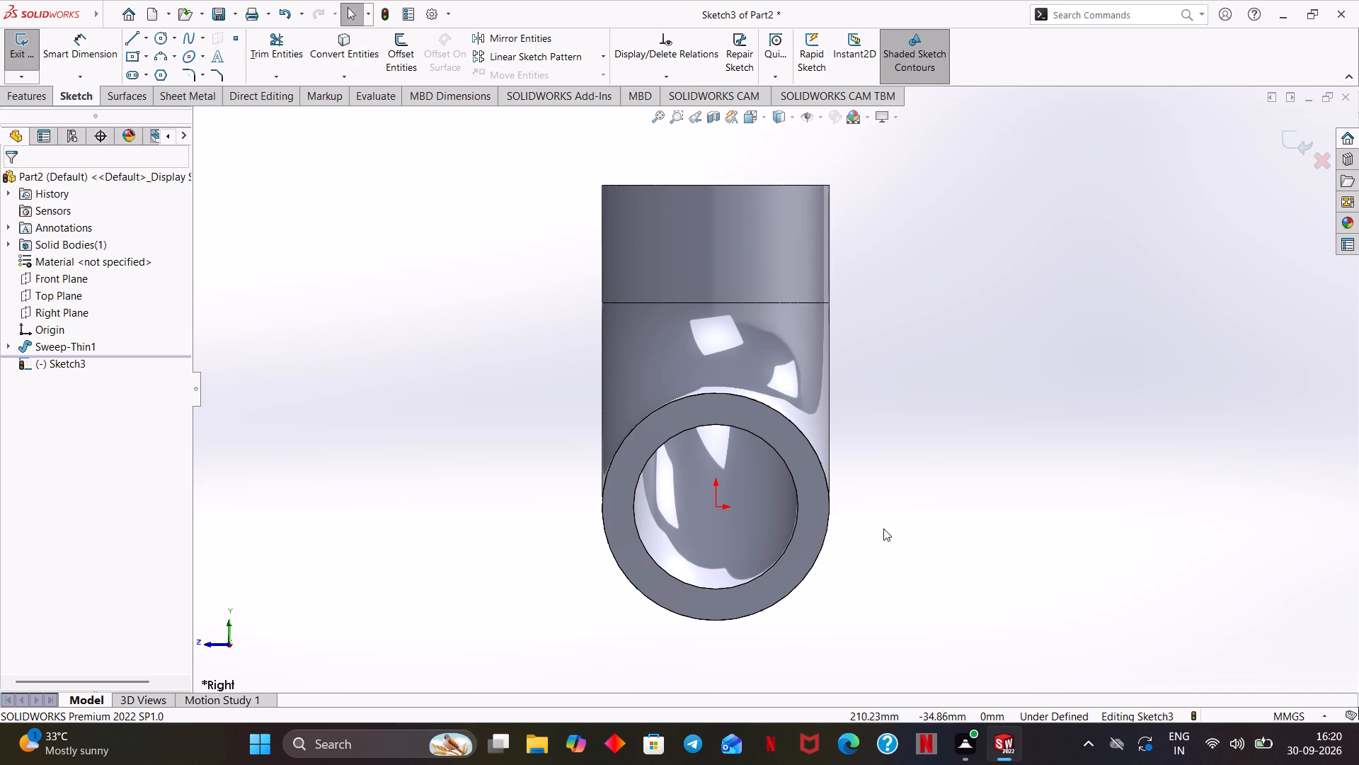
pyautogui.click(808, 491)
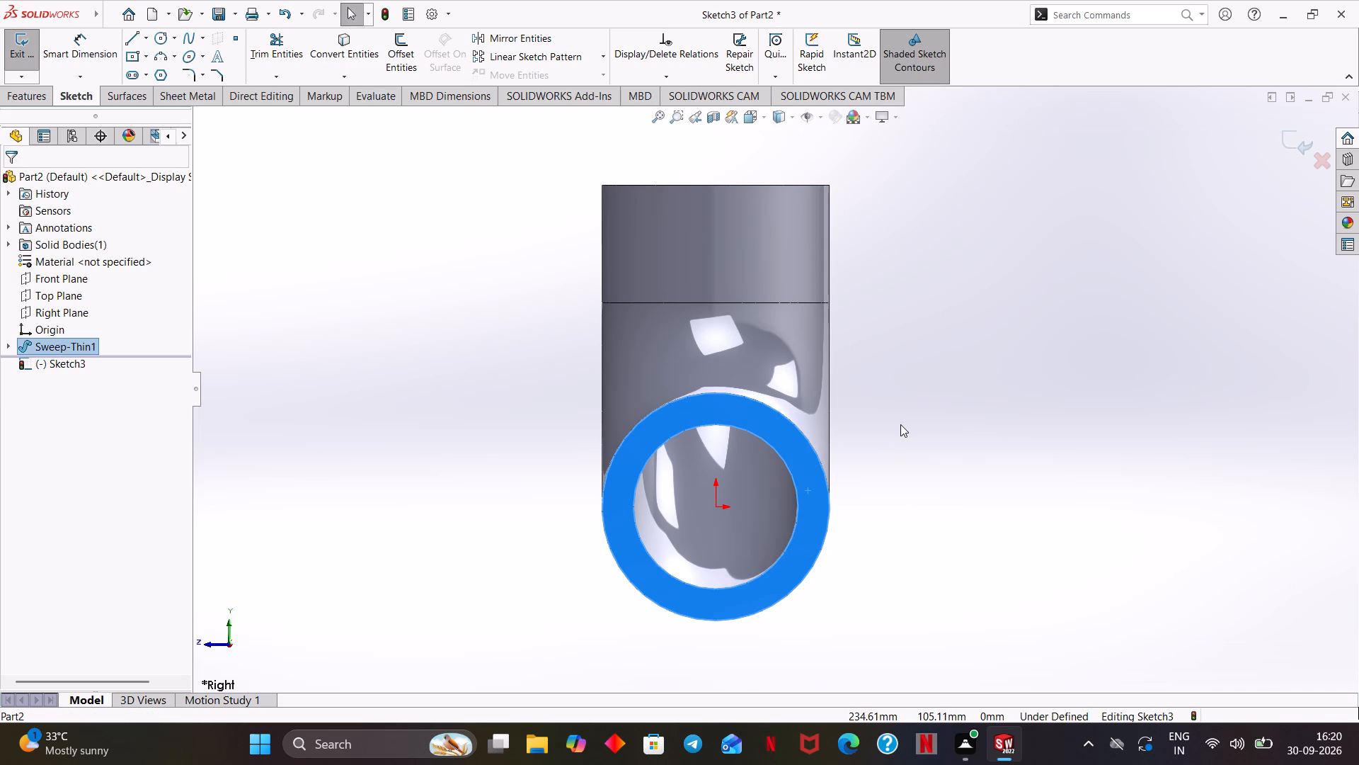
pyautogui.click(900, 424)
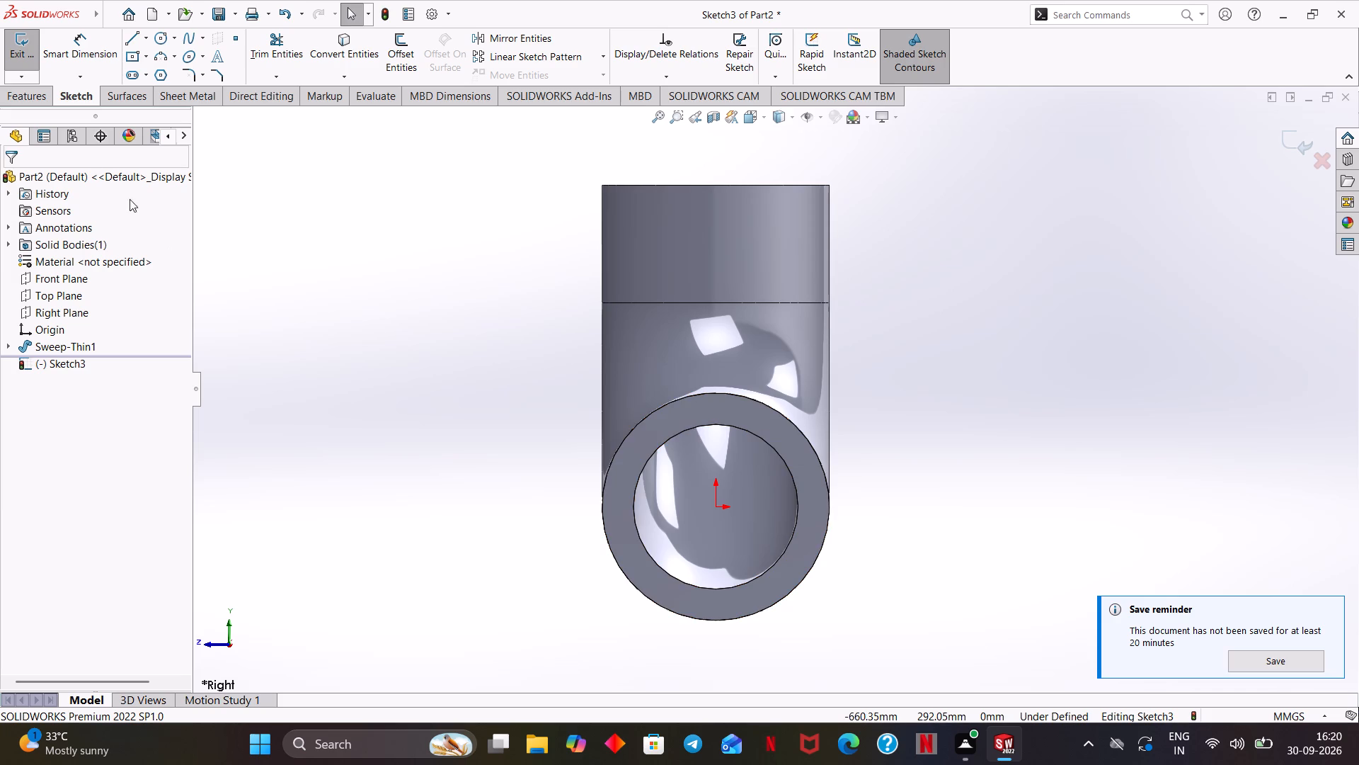
# Sketch a centre rectangle on the origin, about 502 mm wide and 341 mm high, around the pipe's end face.
pyautogui.click(130, 57)
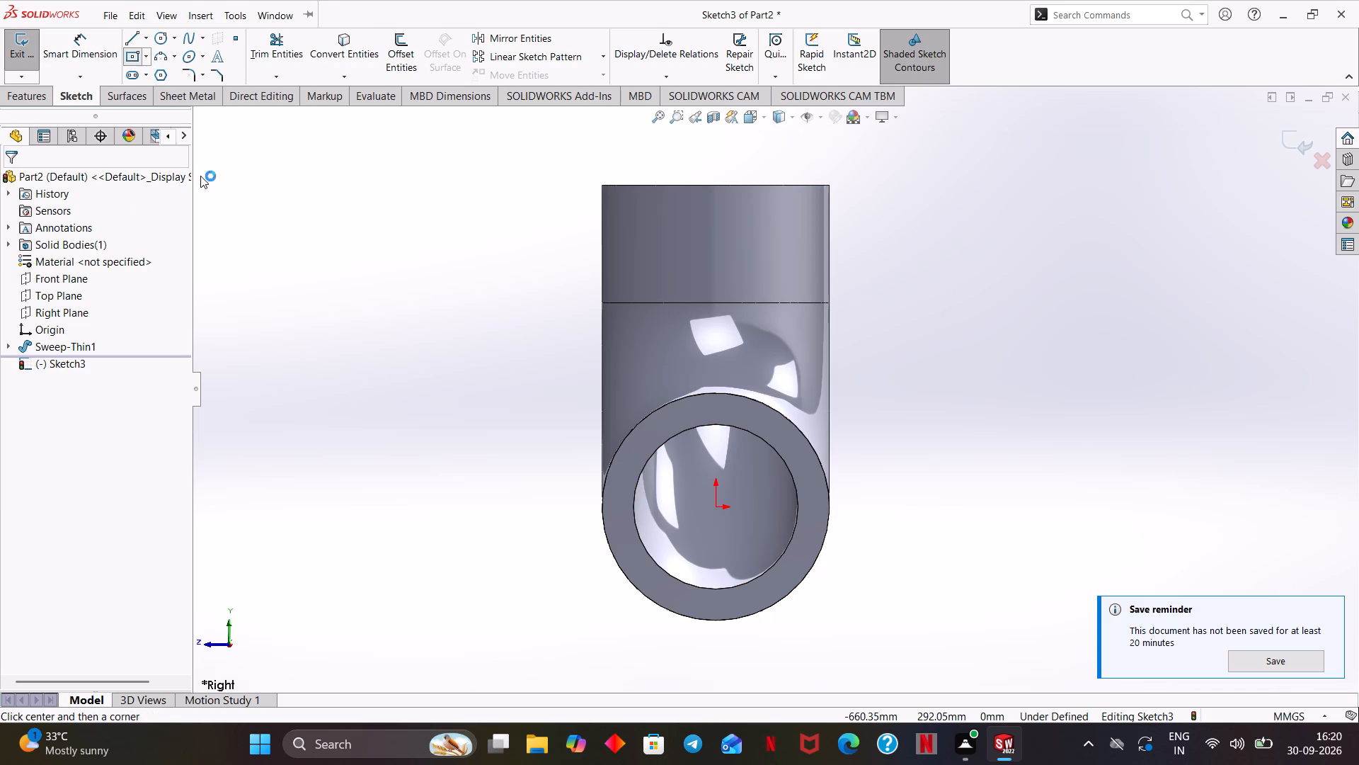
pyautogui.click(715, 505)
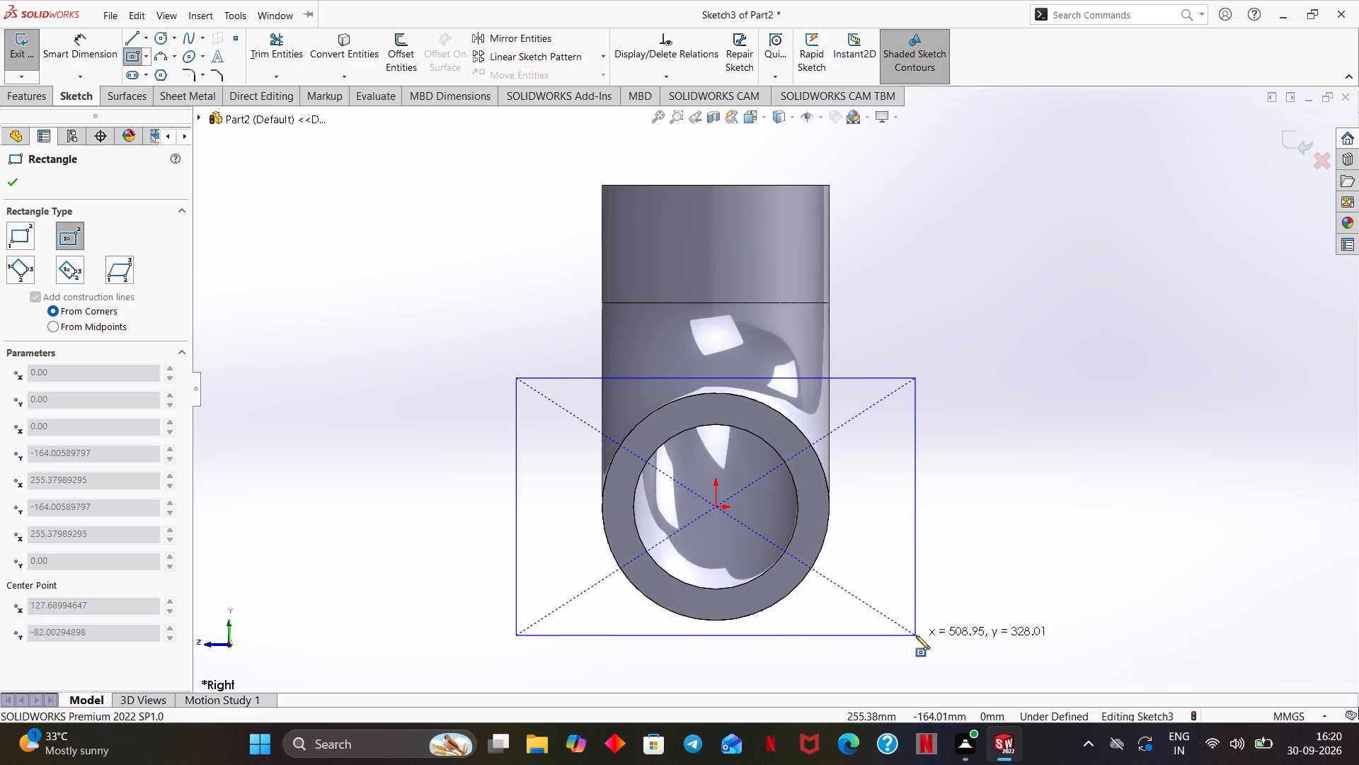
pyautogui.click(912, 640)
pyautogui.rightClick(894, 286)
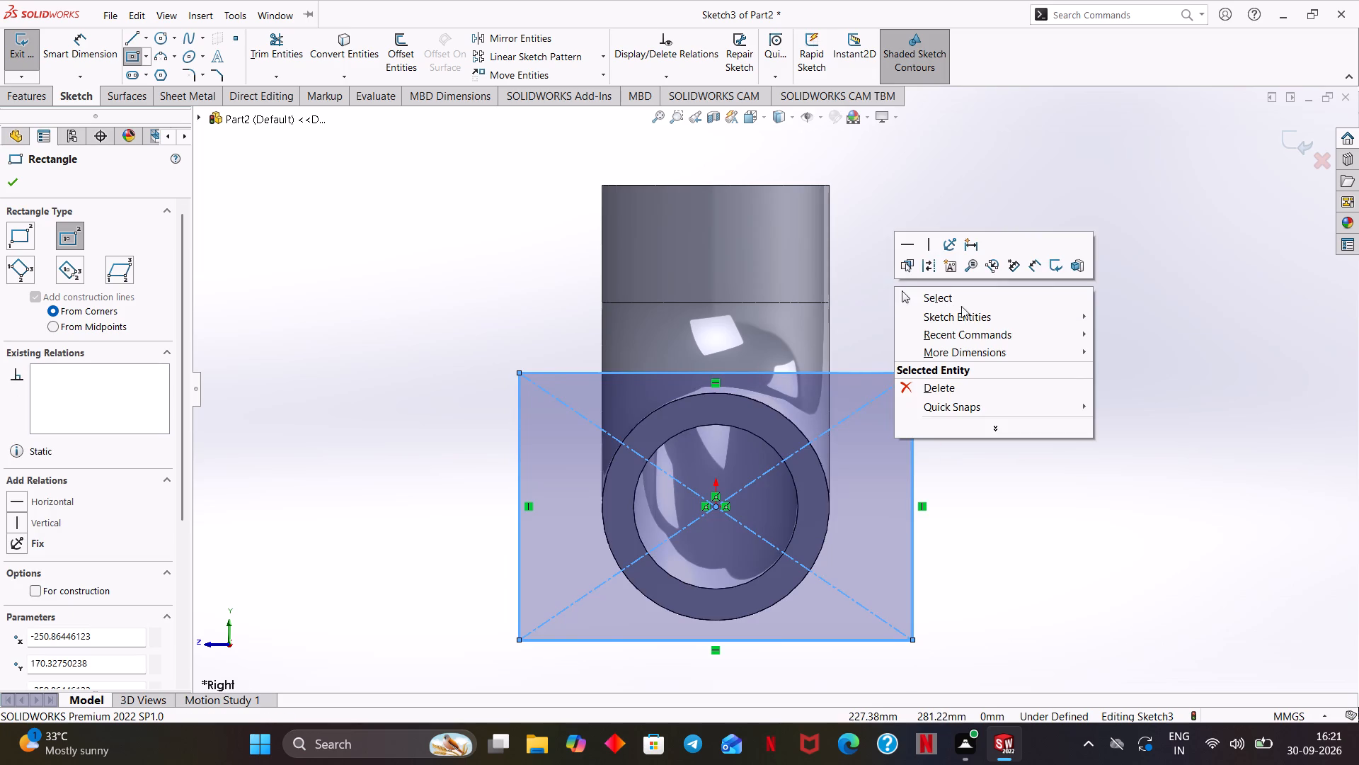
pyautogui.click(965, 295)
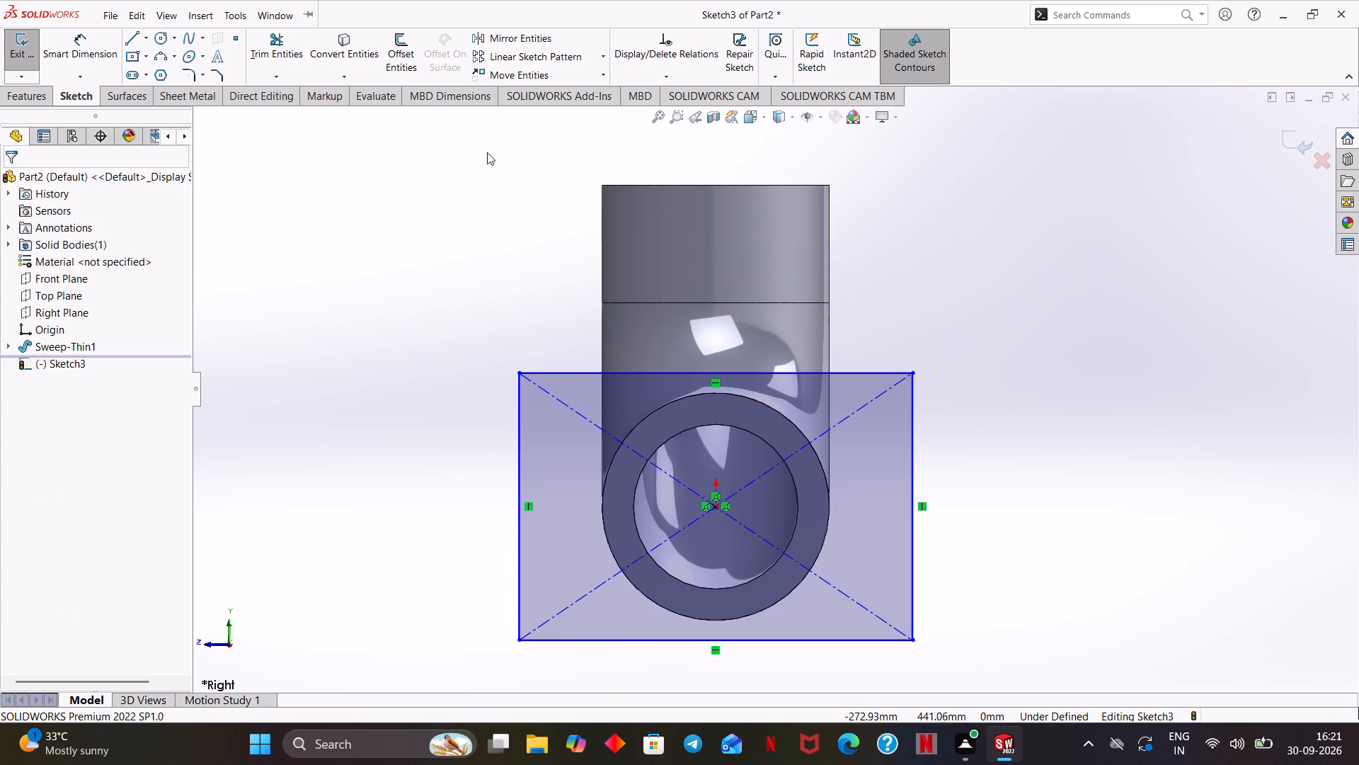
# Dimension the rectangle's height and width as 360 mm each.
pyautogui.click(78, 44)
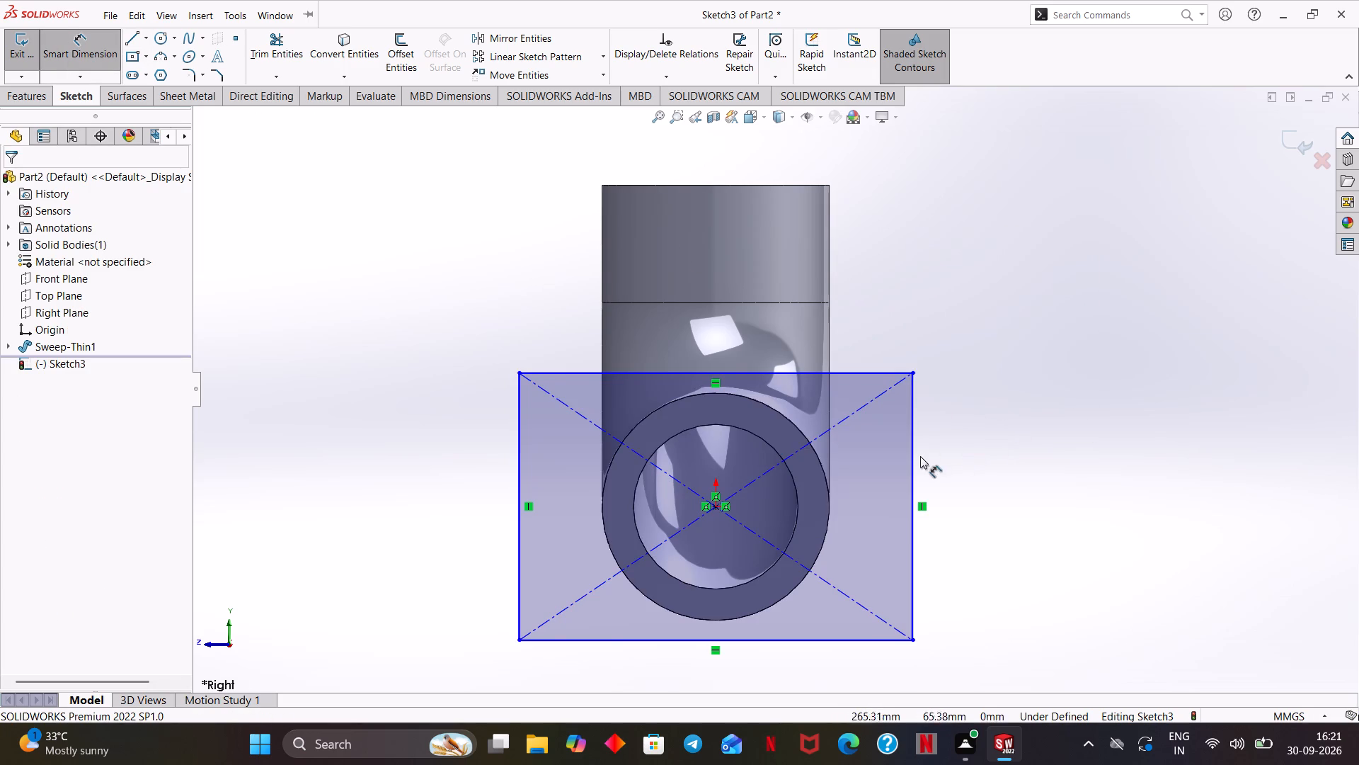
pyautogui.click(914, 459)
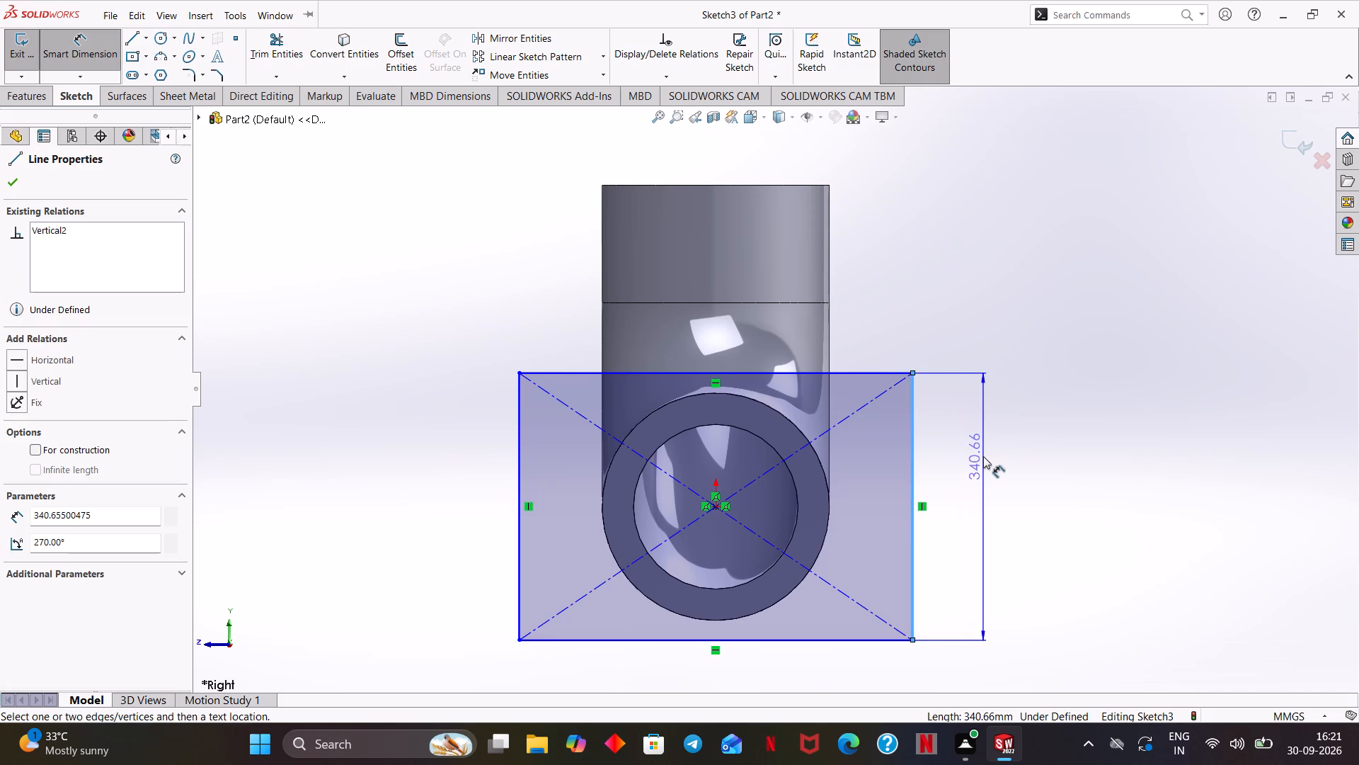
pyautogui.click(984, 461)
pyautogui.write('360')
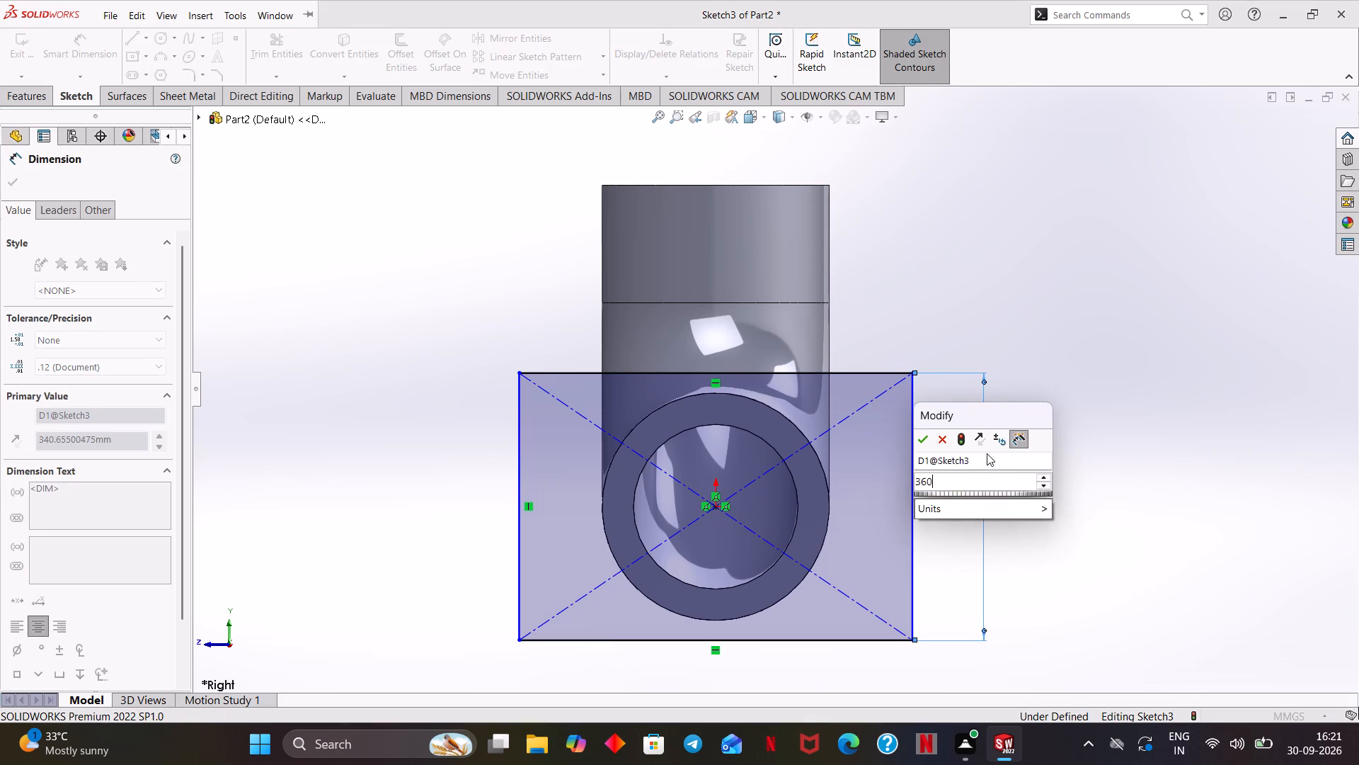
pyautogui.press('Return')
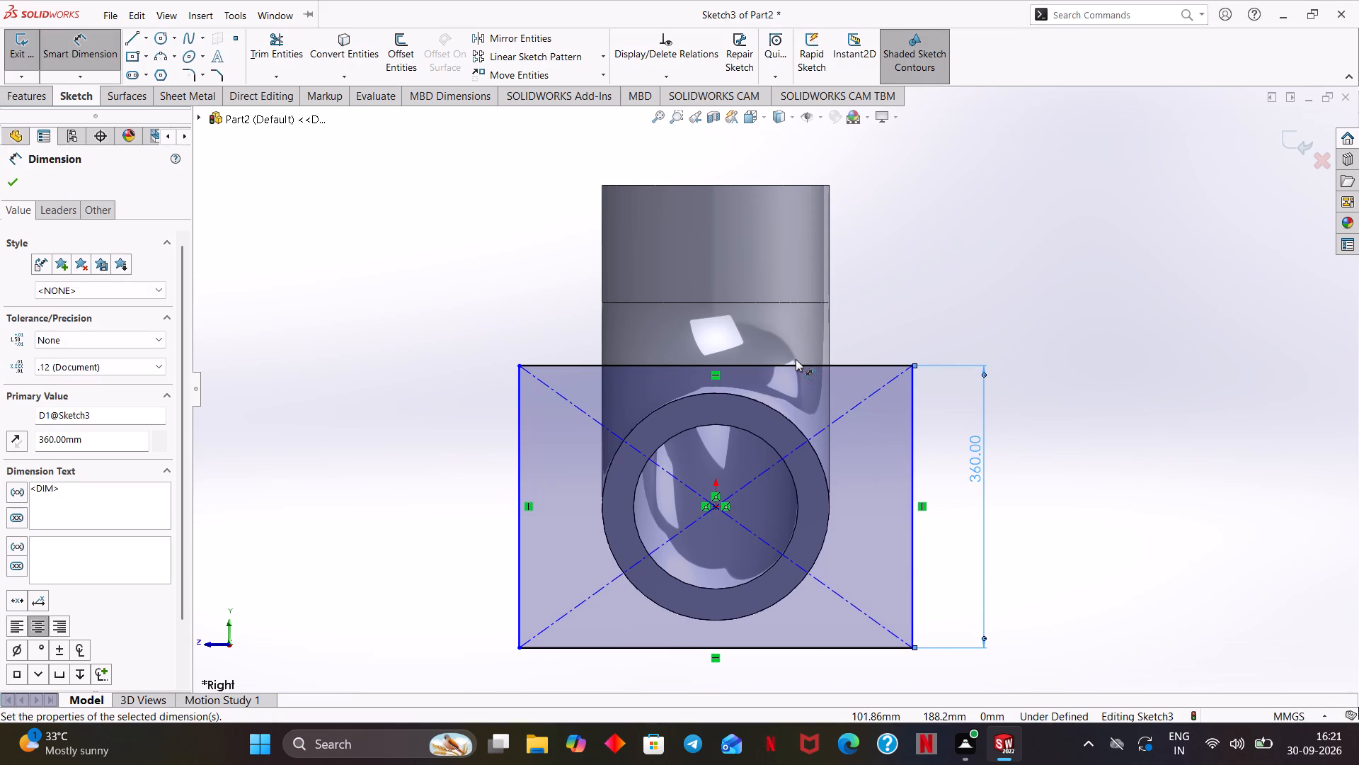
pyautogui.click(795, 363)
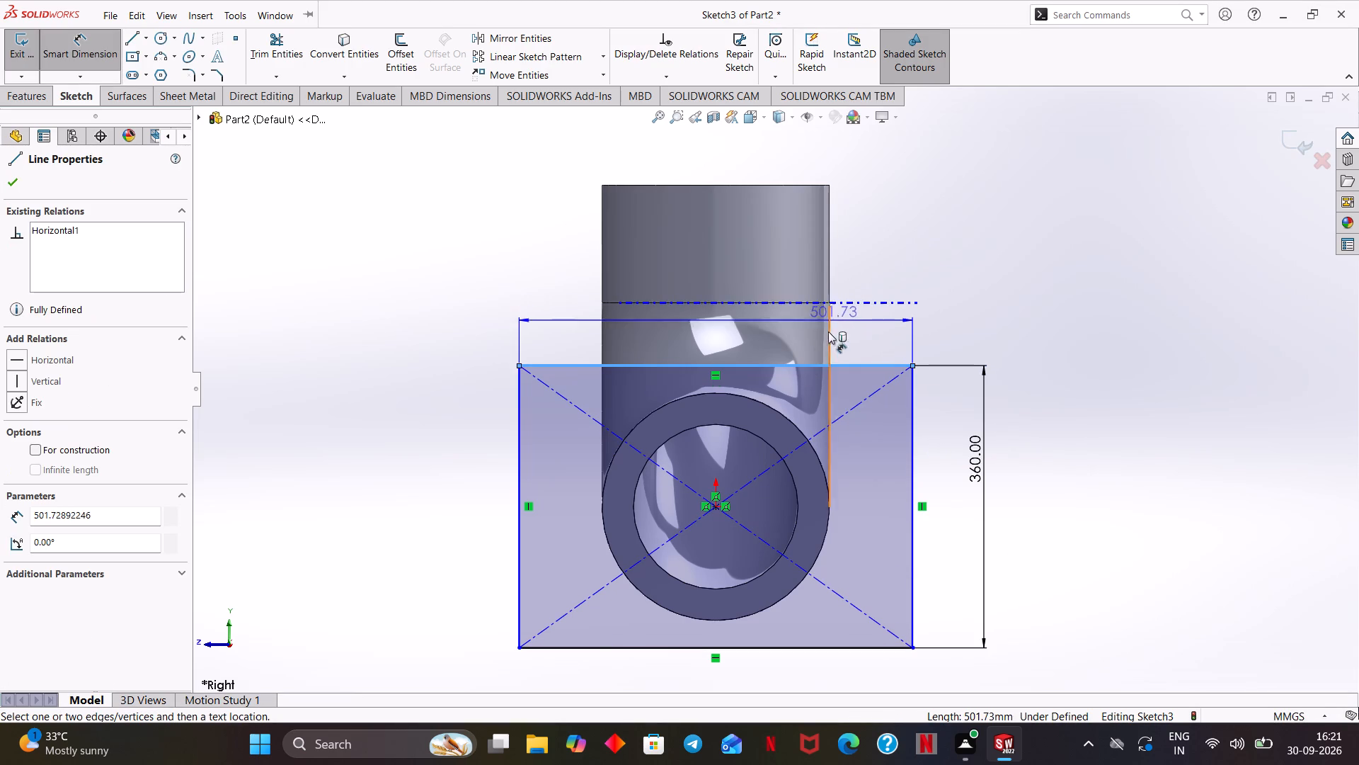
pyautogui.click(860, 334)
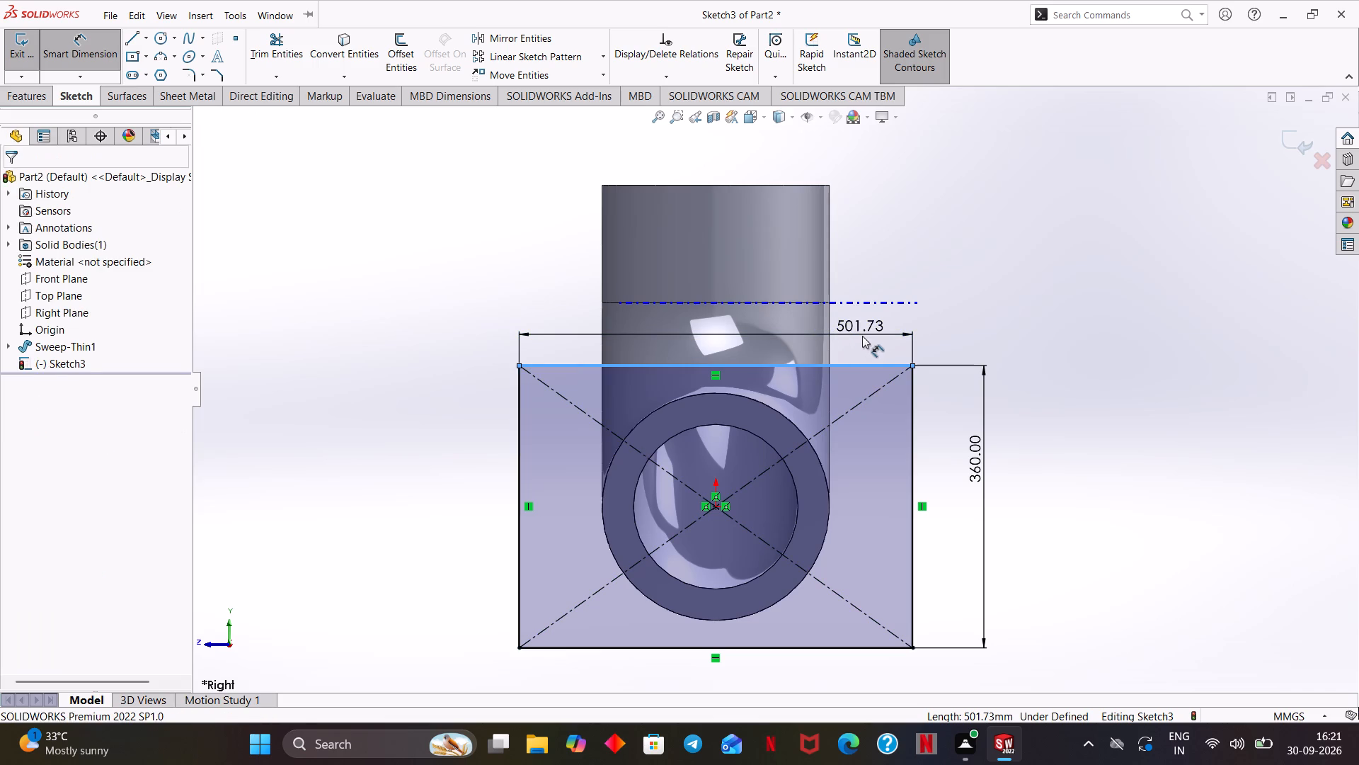
pyautogui.write('360')
pyautogui.press('Return')
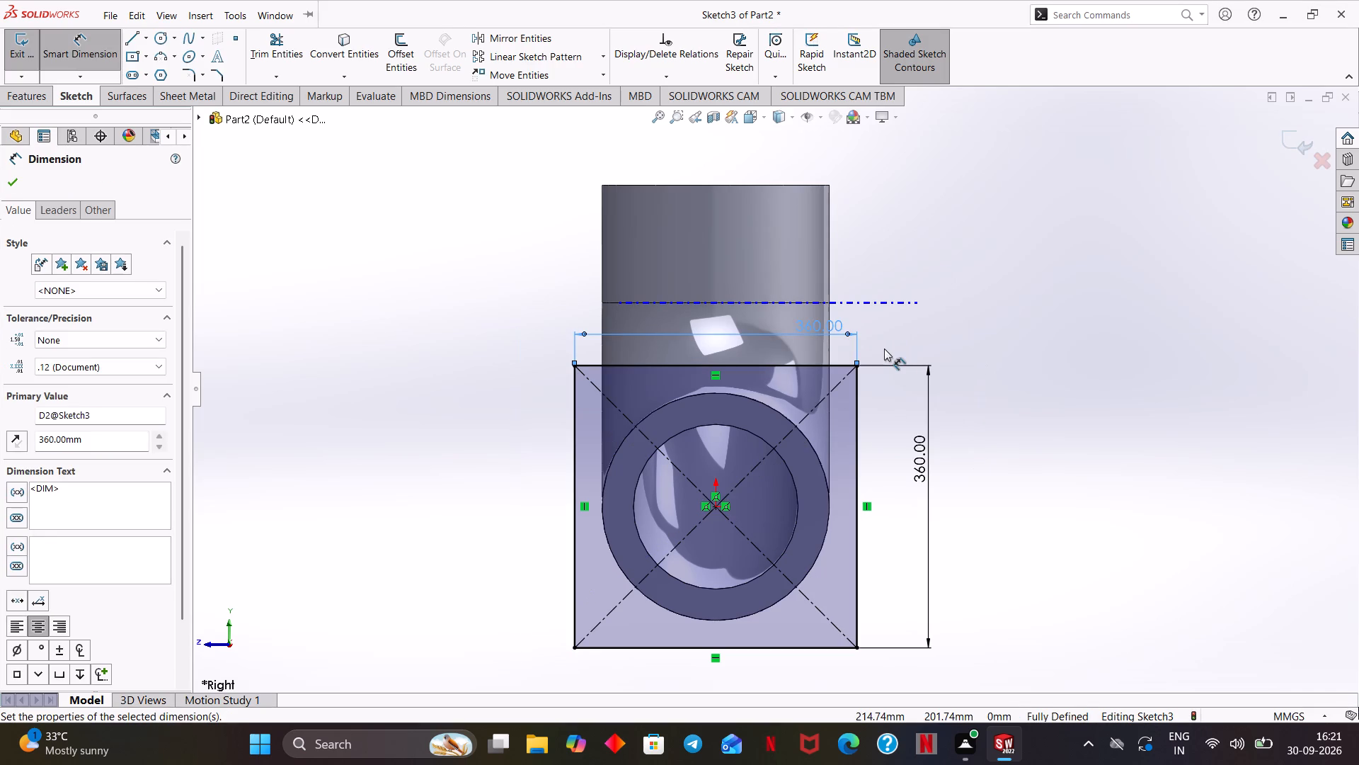
pyautogui.click(16, 182)
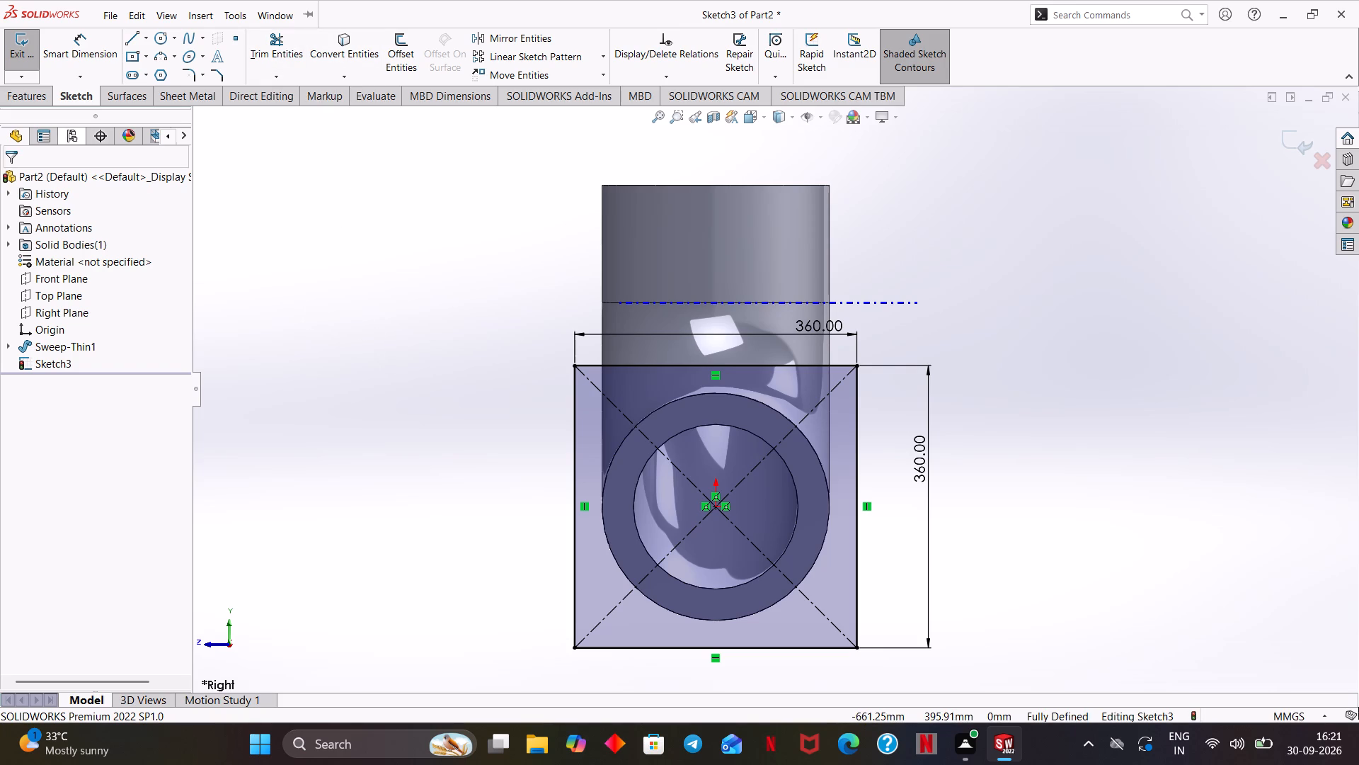
# Extrude only the region between the square and the pipe's outer circle 50 mm, reversed back along the pipe.
pyautogui.click(20, 91)
pyautogui.click(30, 59)
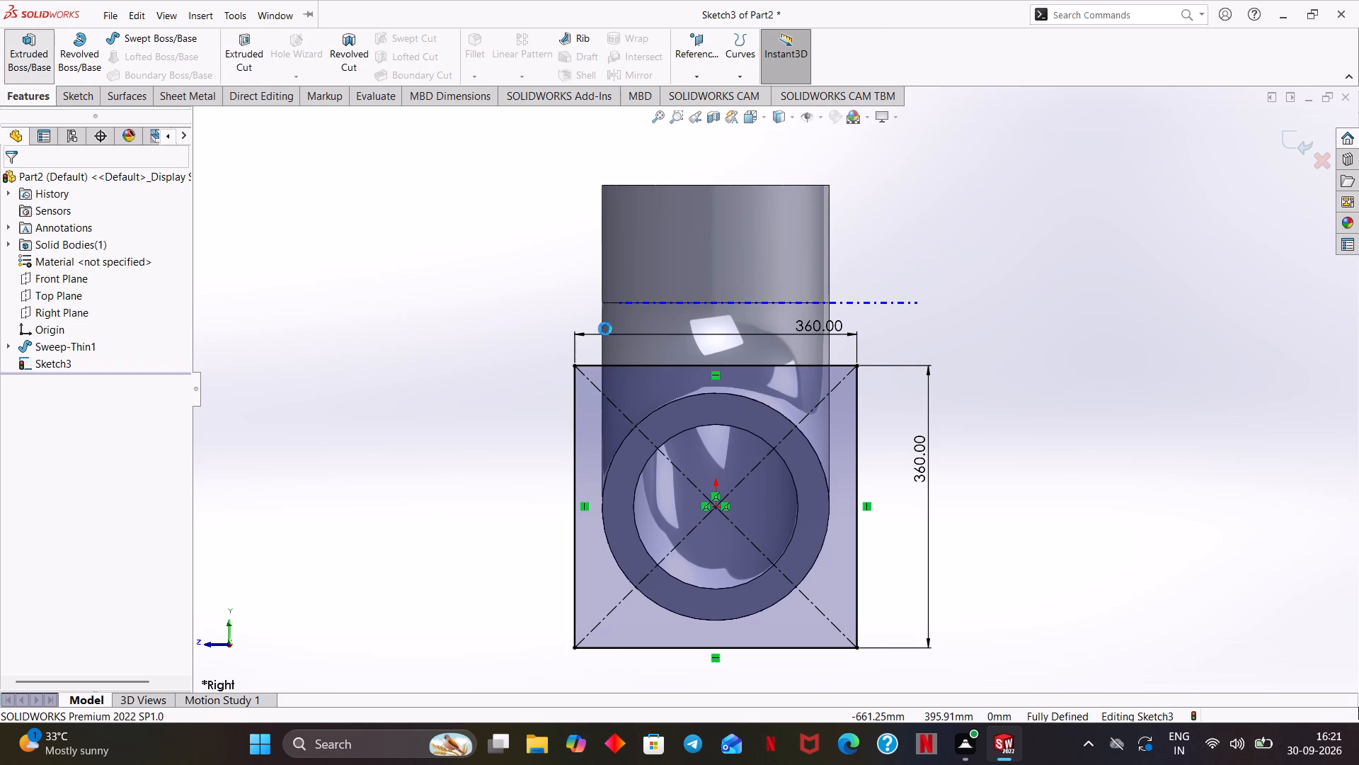
pyautogui.moveTo(704, 595); pyautogui.dragTo(791, 574, button='middle')
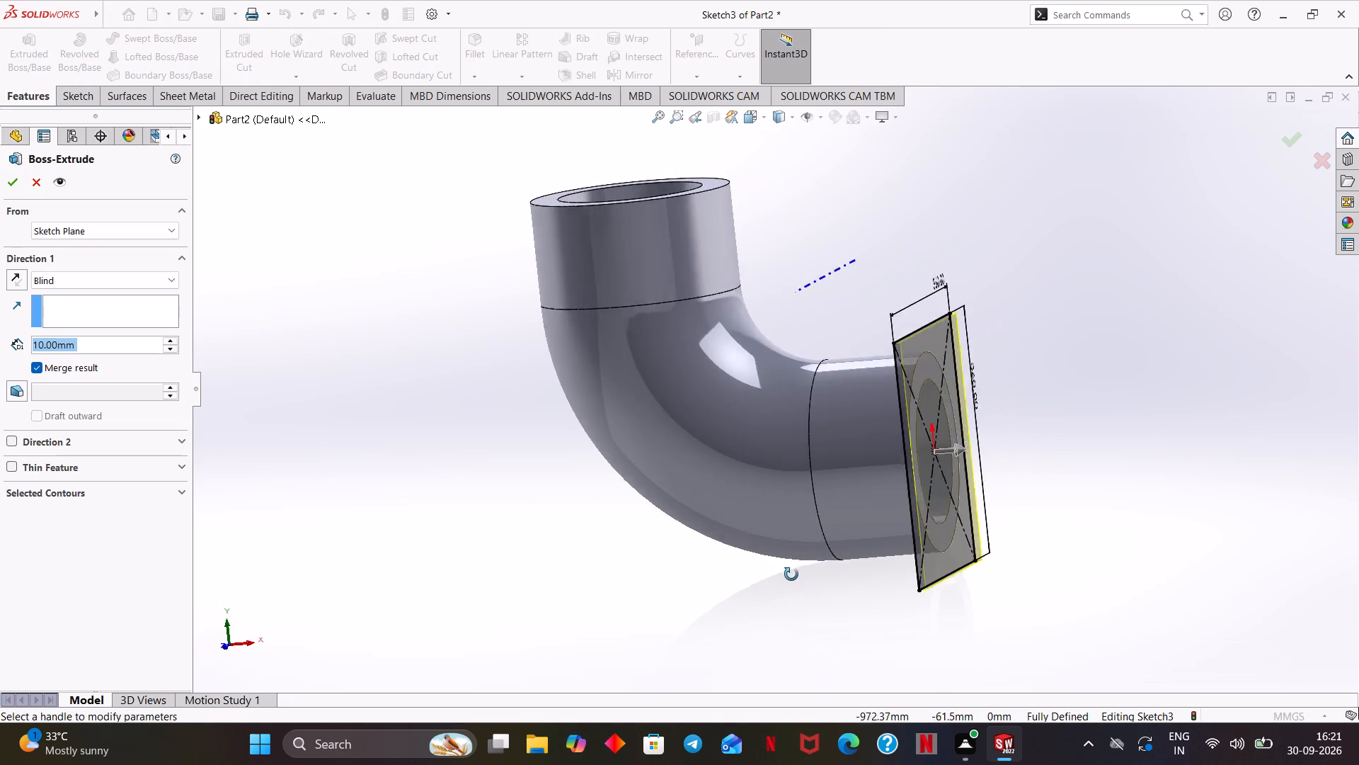
pyautogui.moveTo(791, 574); pyautogui.dragTo(794, 574, button='middle')
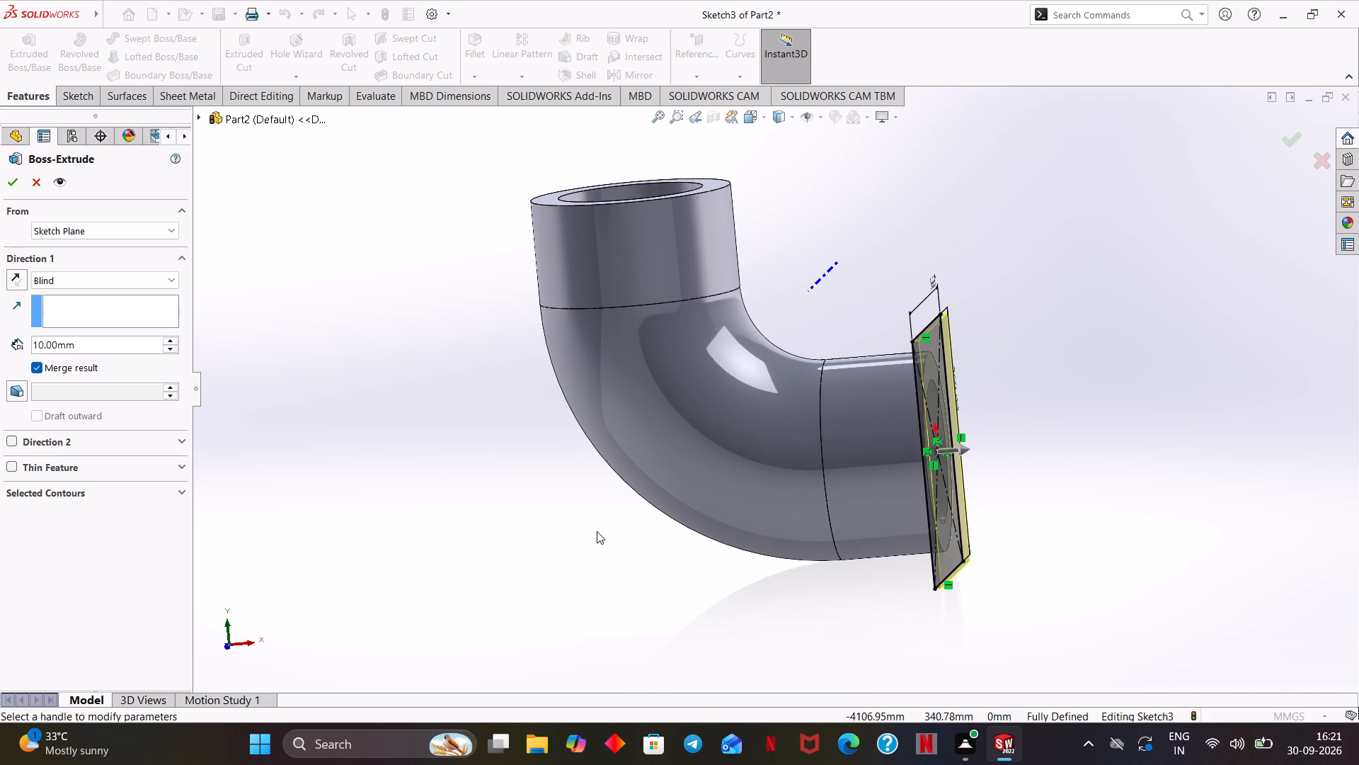
pyautogui.moveTo(637, 514); pyautogui.dragTo(558, 555, button='middle')
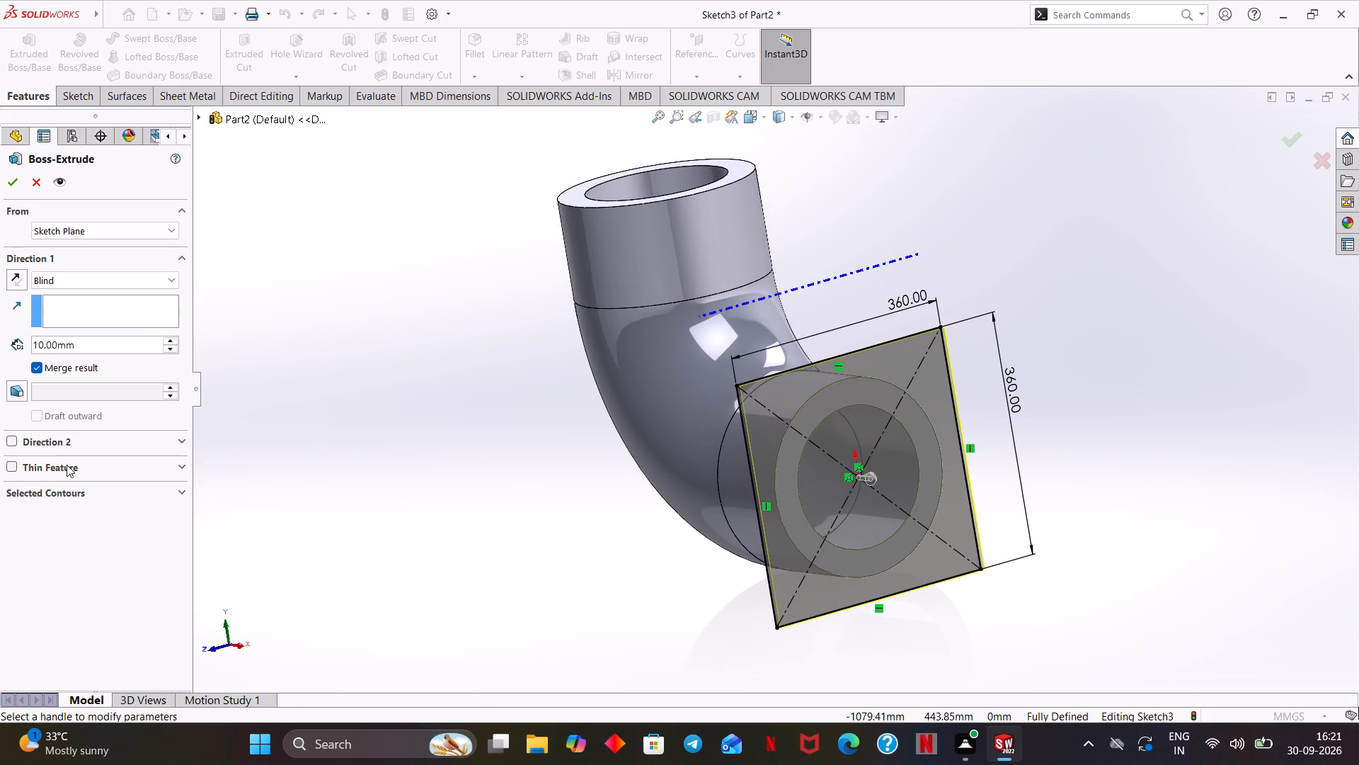
pyautogui.click(63, 491)
pyautogui.click(81, 515)
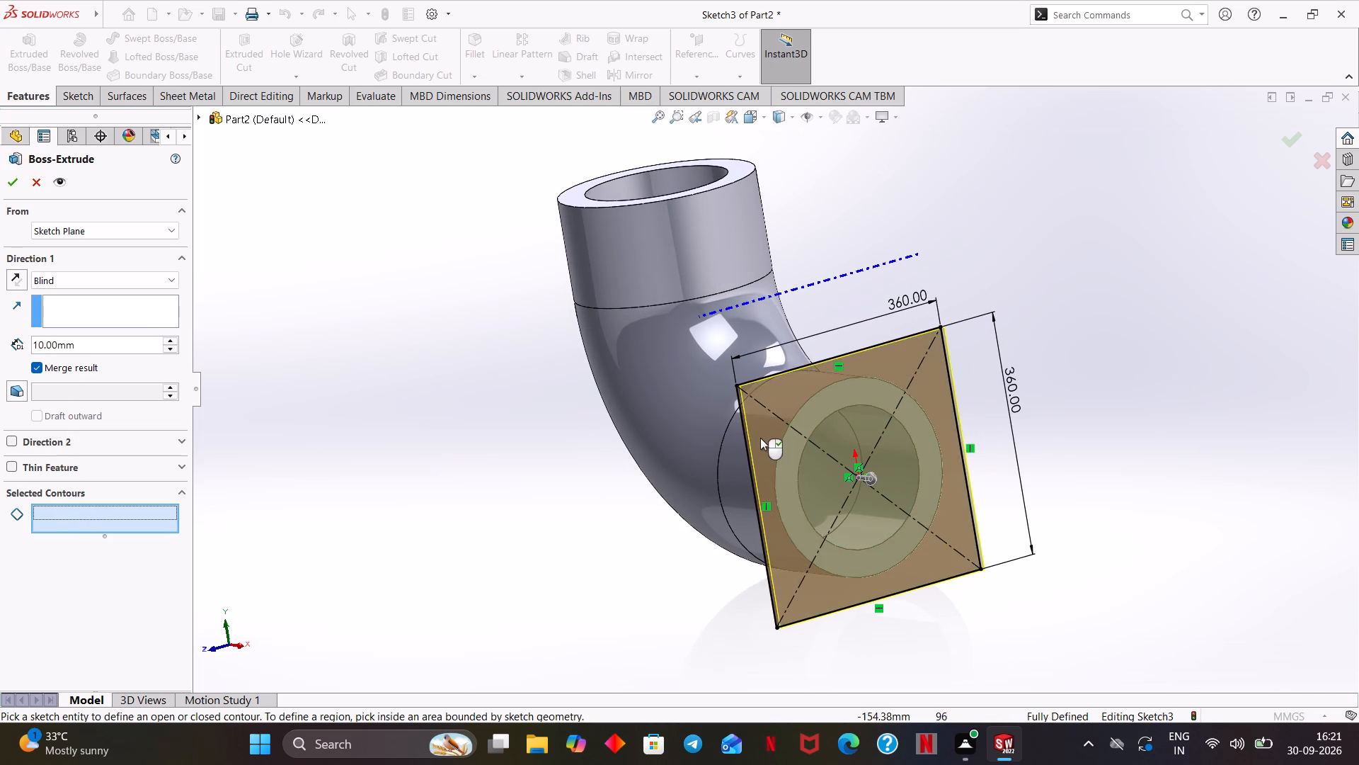
pyautogui.click(759, 437)
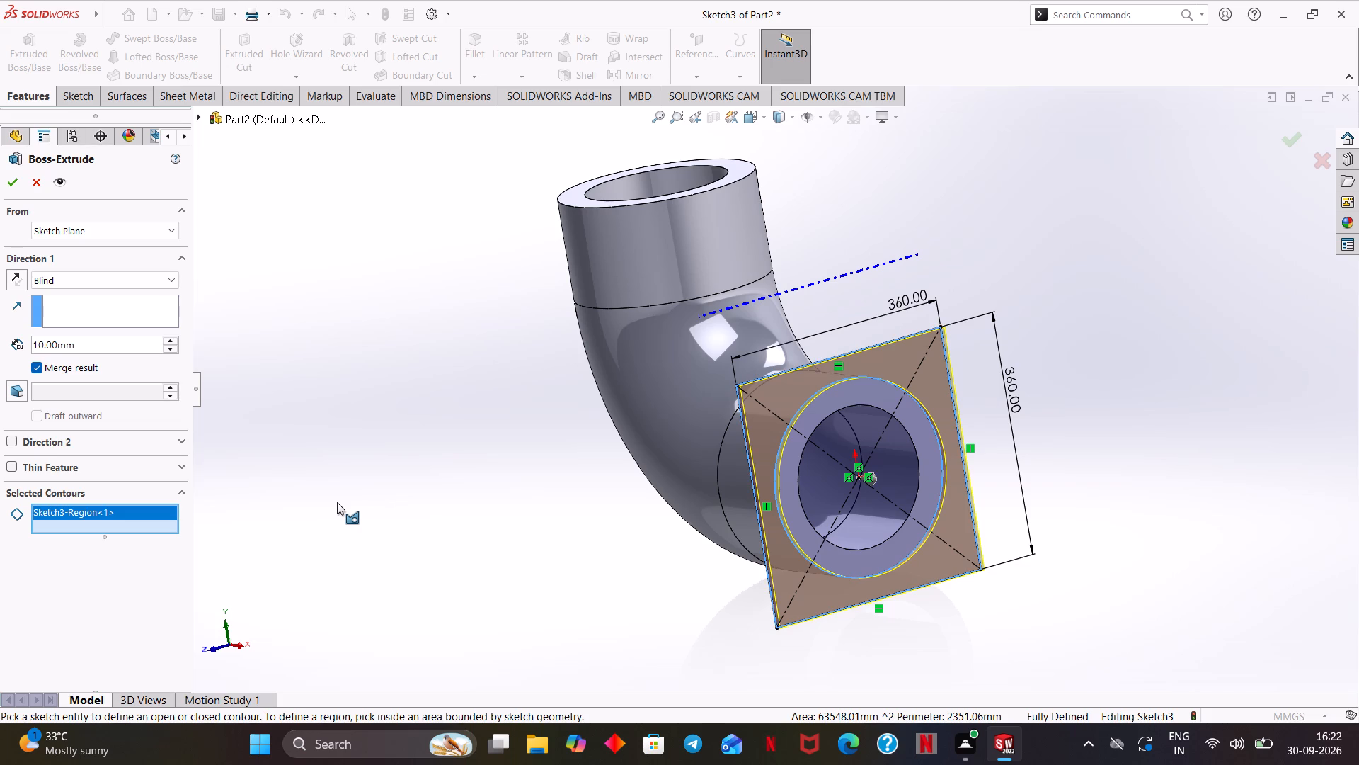
pyautogui.moveTo(466, 441); pyautogui.dragTo(536, 440, button='middle')
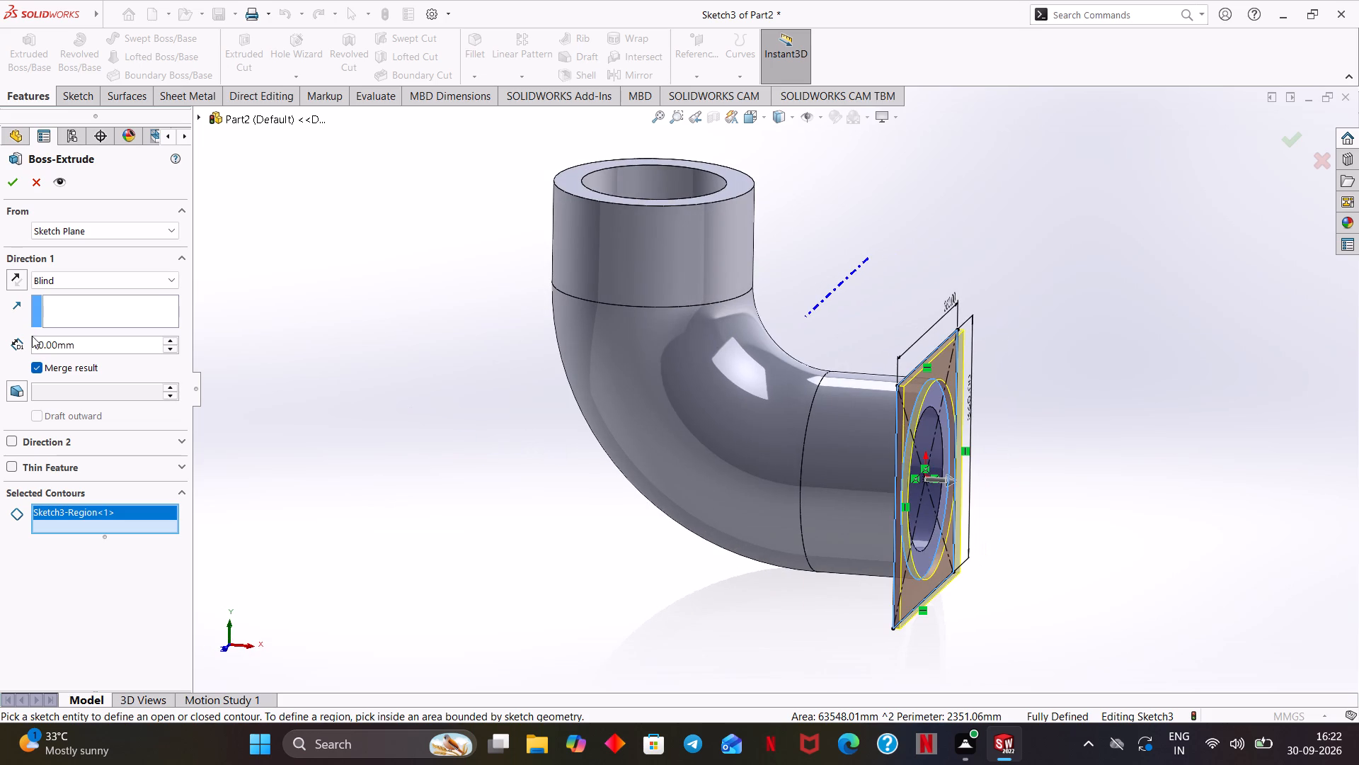
pyautogui.doubleClick(171, 339)
pyautogui.click(171, 339)
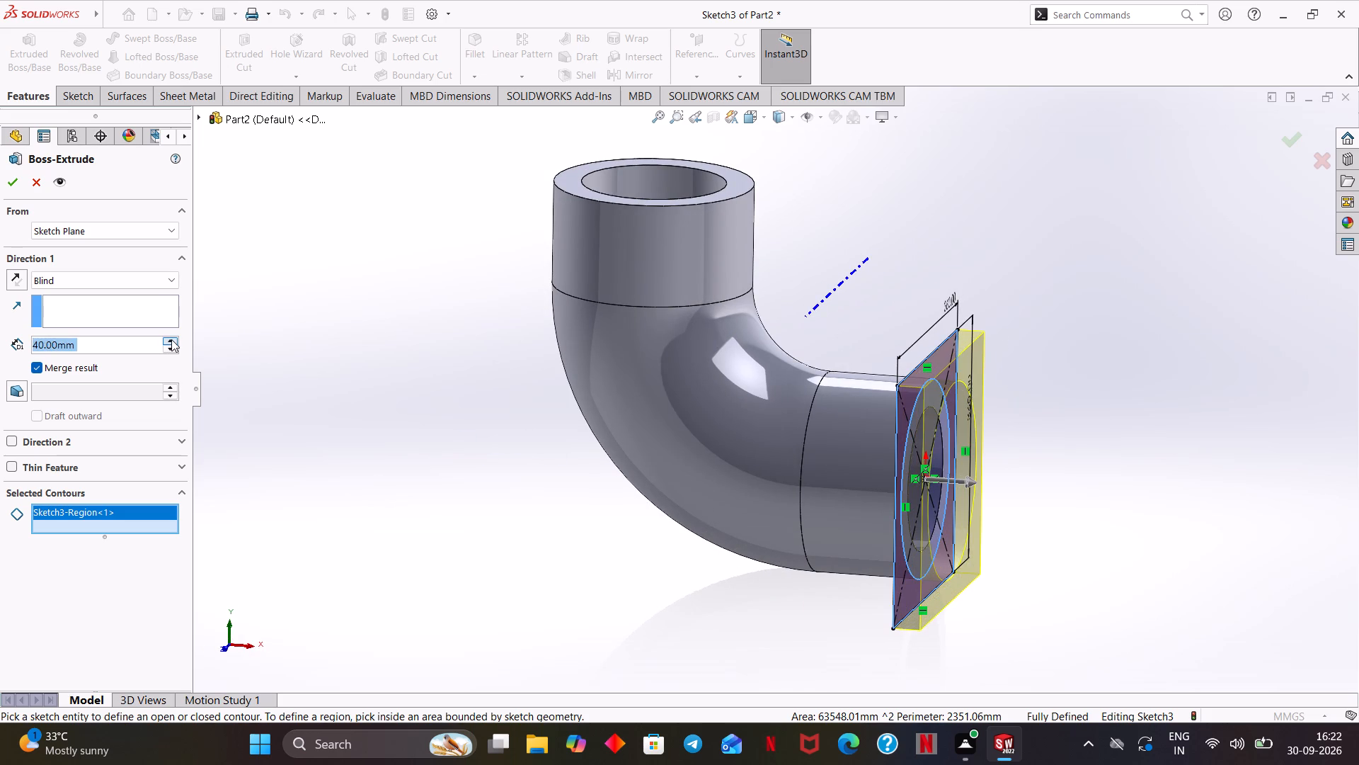
pyautogui.click(171, 339)
pyautogui.click(10, 273)
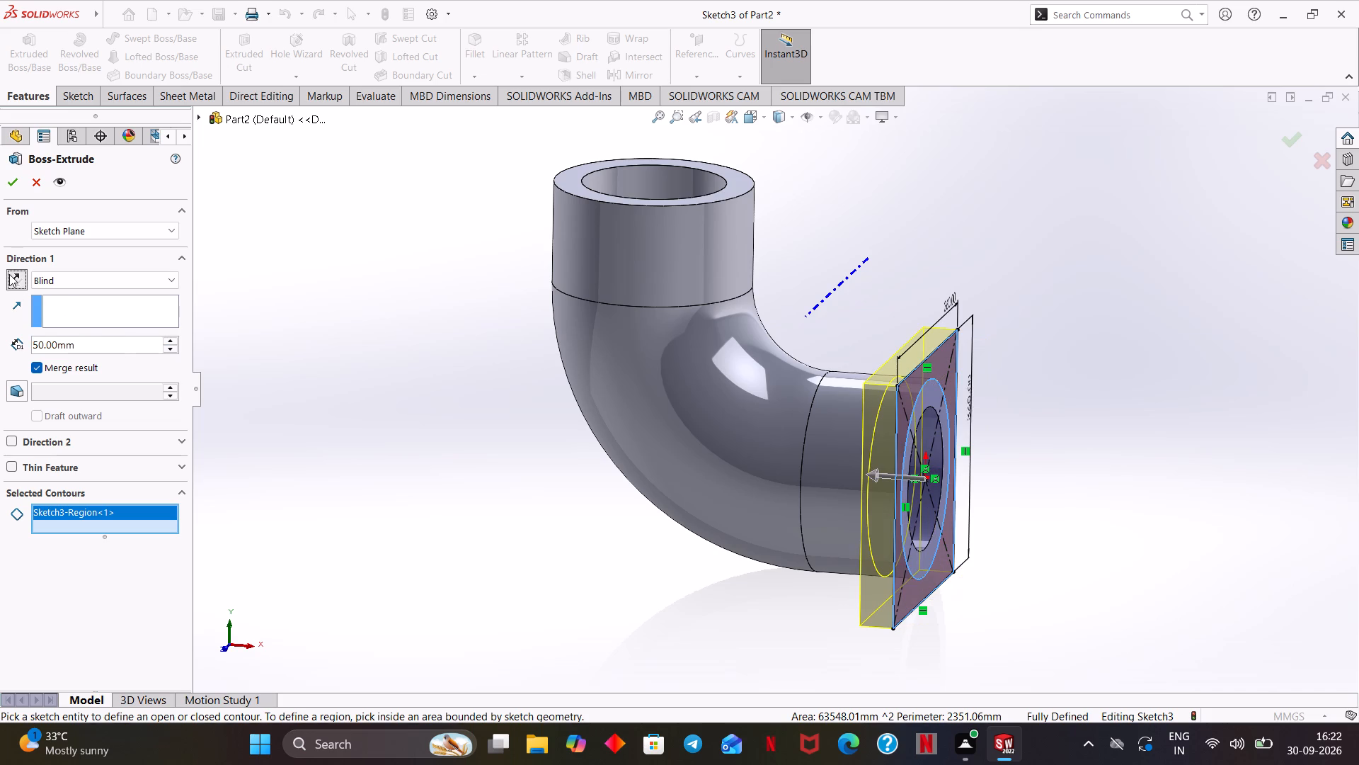
pyautogui.click(10, 178)
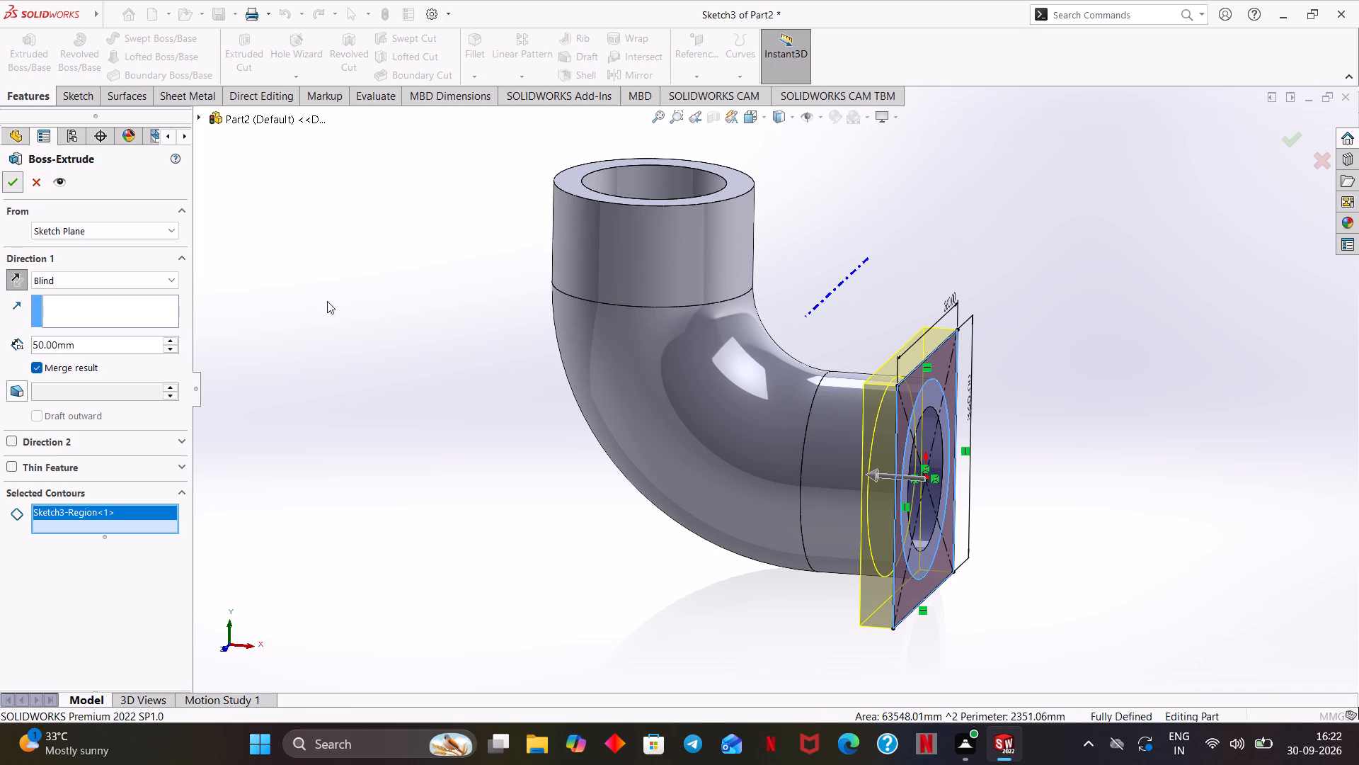
# Fillet the four short corner edges of the square flange with a 20 mm radius.
pyautogui.click(1037, 396)
pyautogui.moveTo(1037, 396); pyautogui.dragTo(975, 391, button='middle')
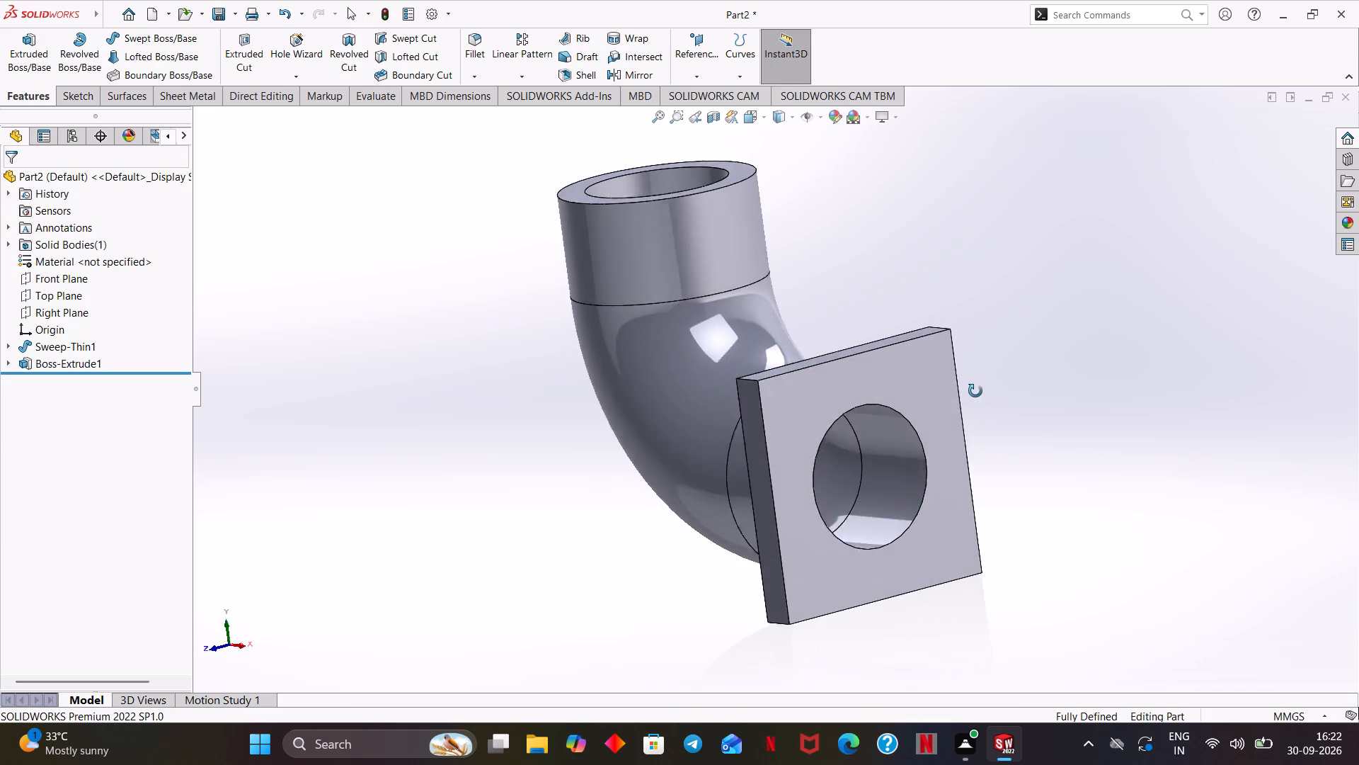
pyautogui.moveTo(975, 391); pyautogui.dragTo(934, 367, button='middle')
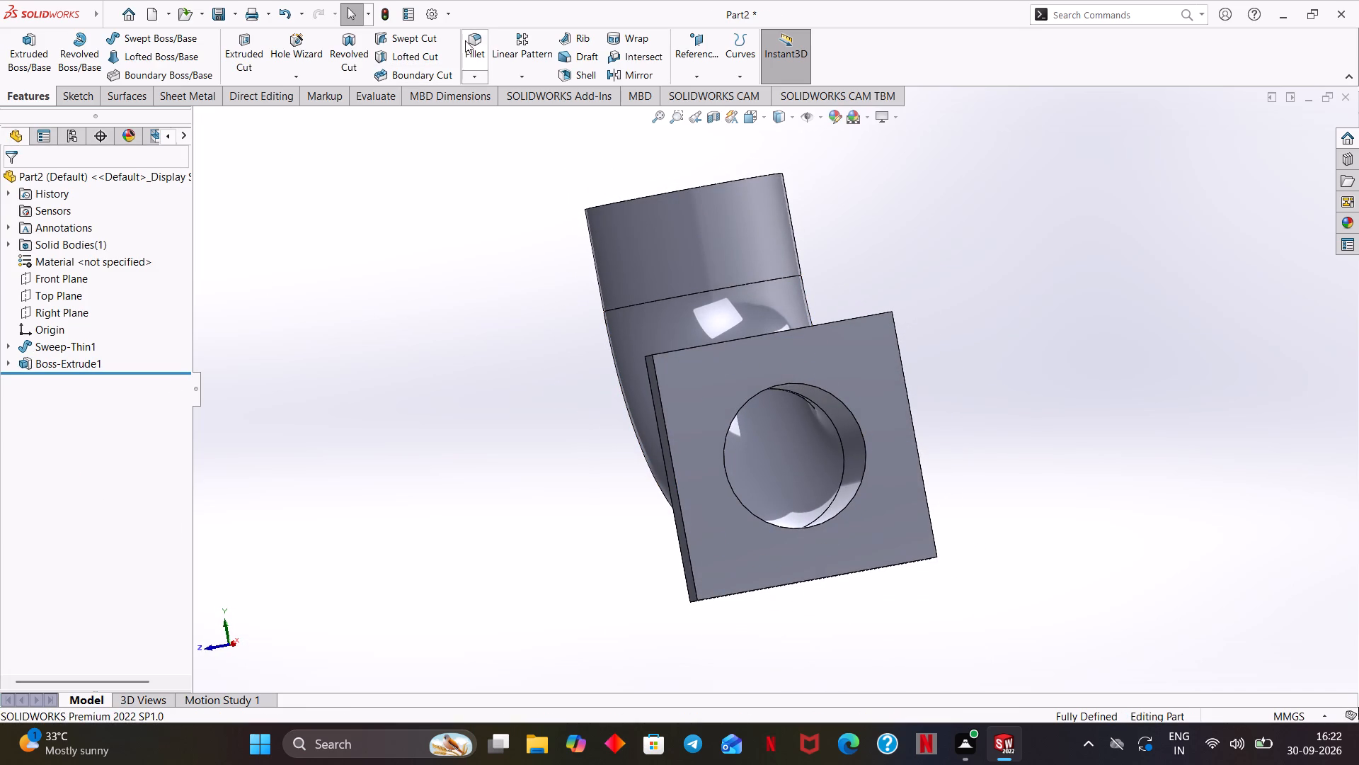
pyautogui.click(471, 35)
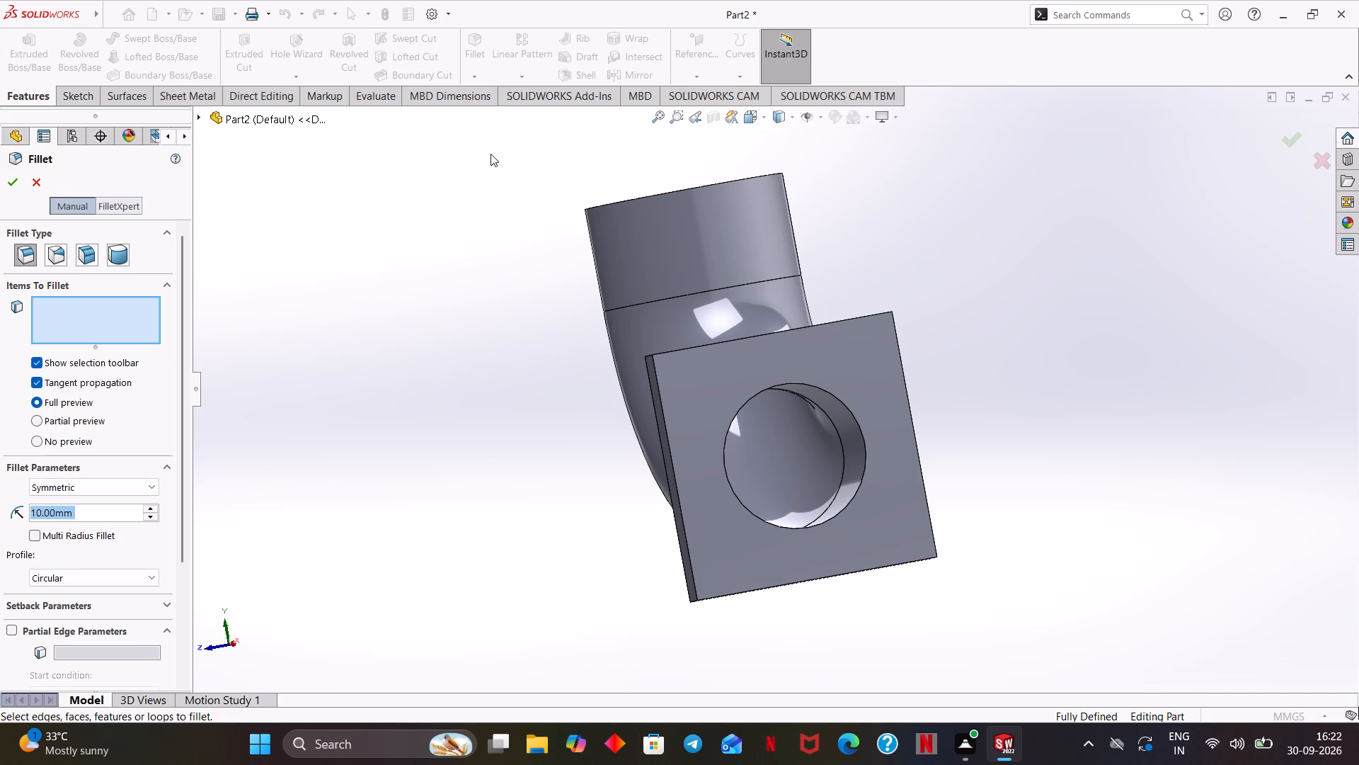
pyautogui.moveTo(466, 186); pyautogui.dragTo(474, 203, button='middle')
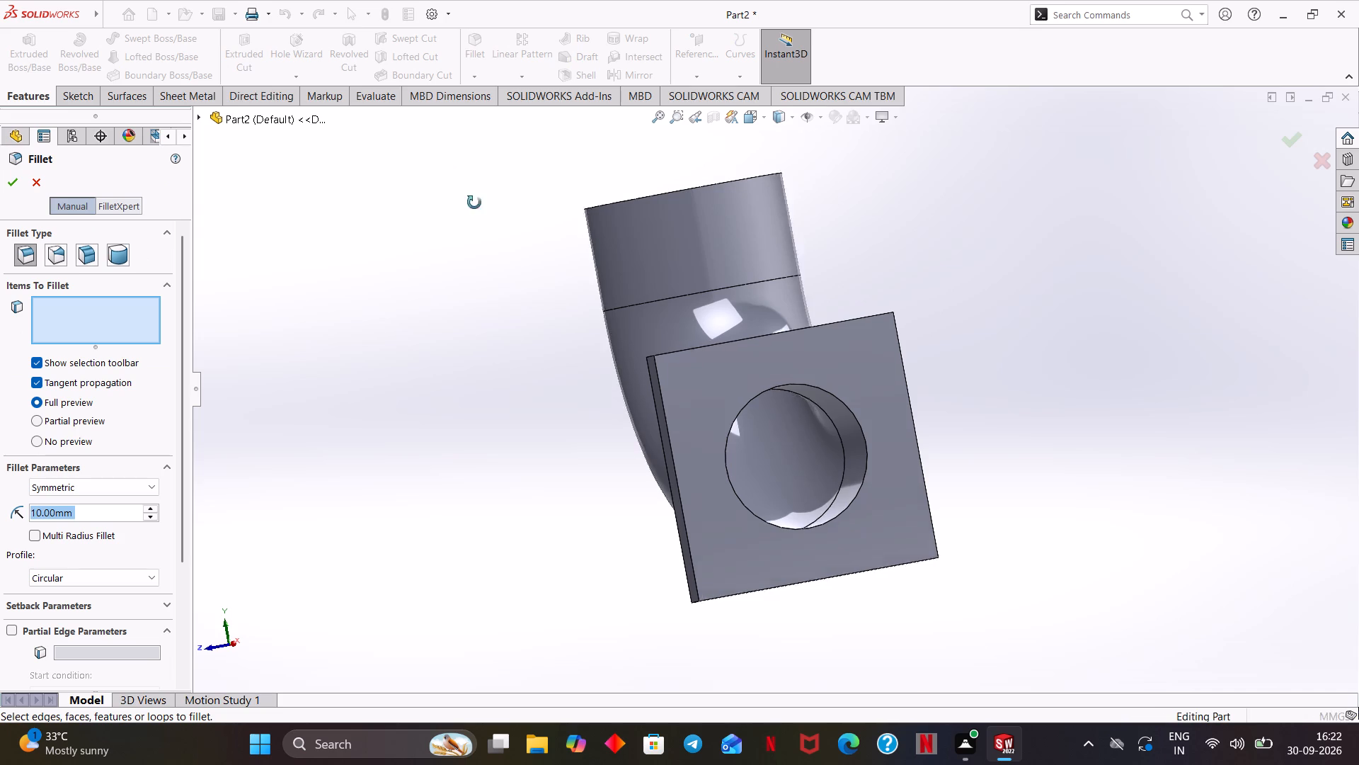
pyautogui.moveTo(474, 203); pyautogui.dragTo(501, 264, button='middle')
pyautogui.scroll(-1, 529, 267)
pyautogui.keyDown('ctrl'); pyautogui.moveTo(620, 435); pyautogui.dragTo(601, 420, button='middle'); pyautogui.keyUp('ctrl')
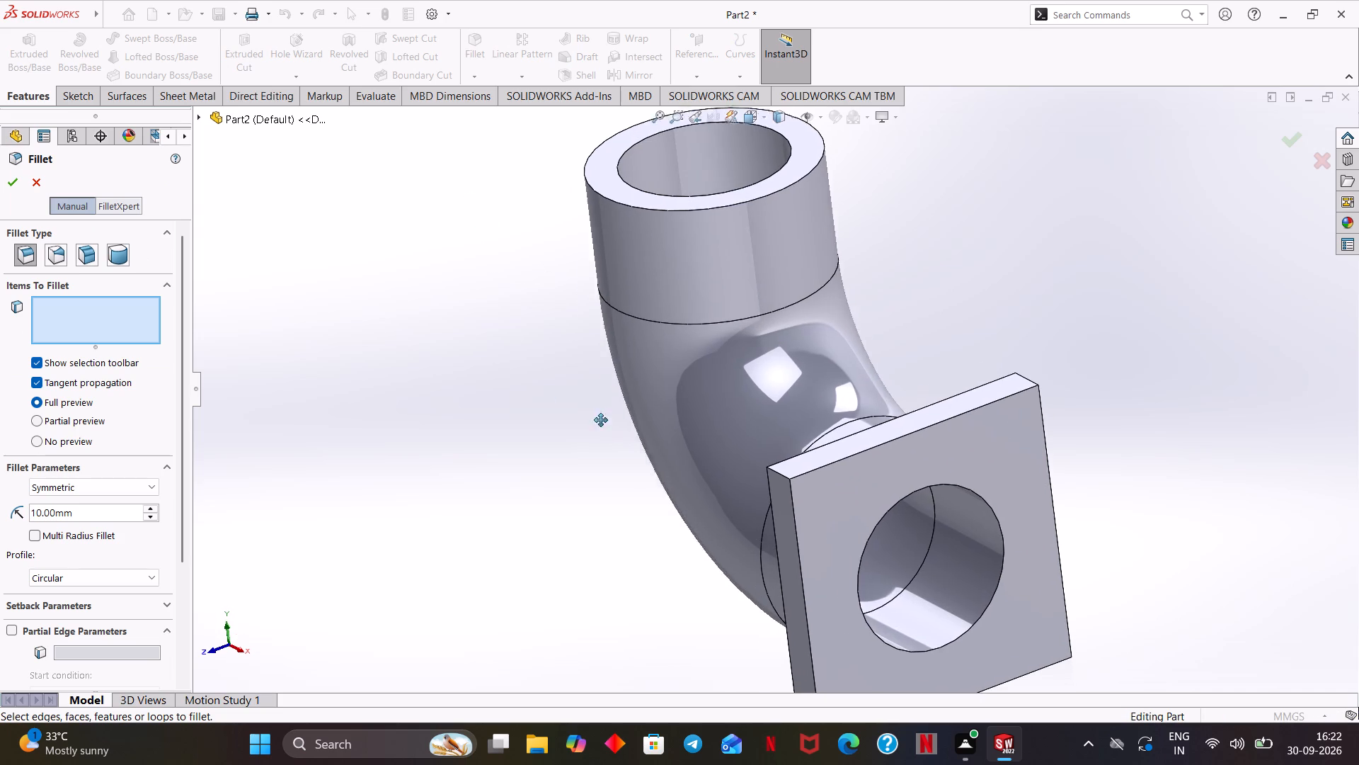
pyautogui.keyDown('ctrl'); pyautogui.moveTo(601, 420); pyautogui.dragTo(476, 346, button='middle'); pyautogui.keyUp('ctrl')
pyautogui.moveTo(474, 352); pyautogui.dragTo(489, 371, button='middle')
pyautogui.scroll(-1, 510, 381)
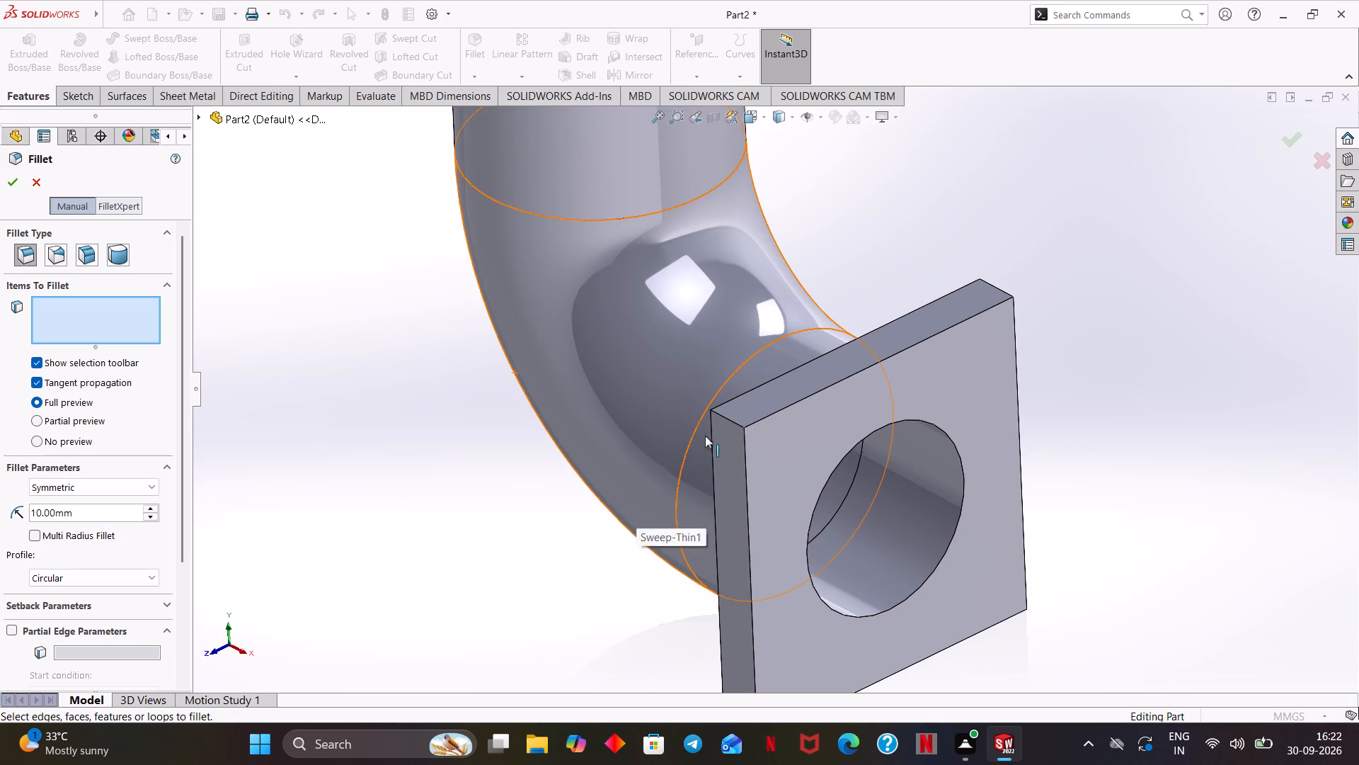
pyautogui.click(729, 419)
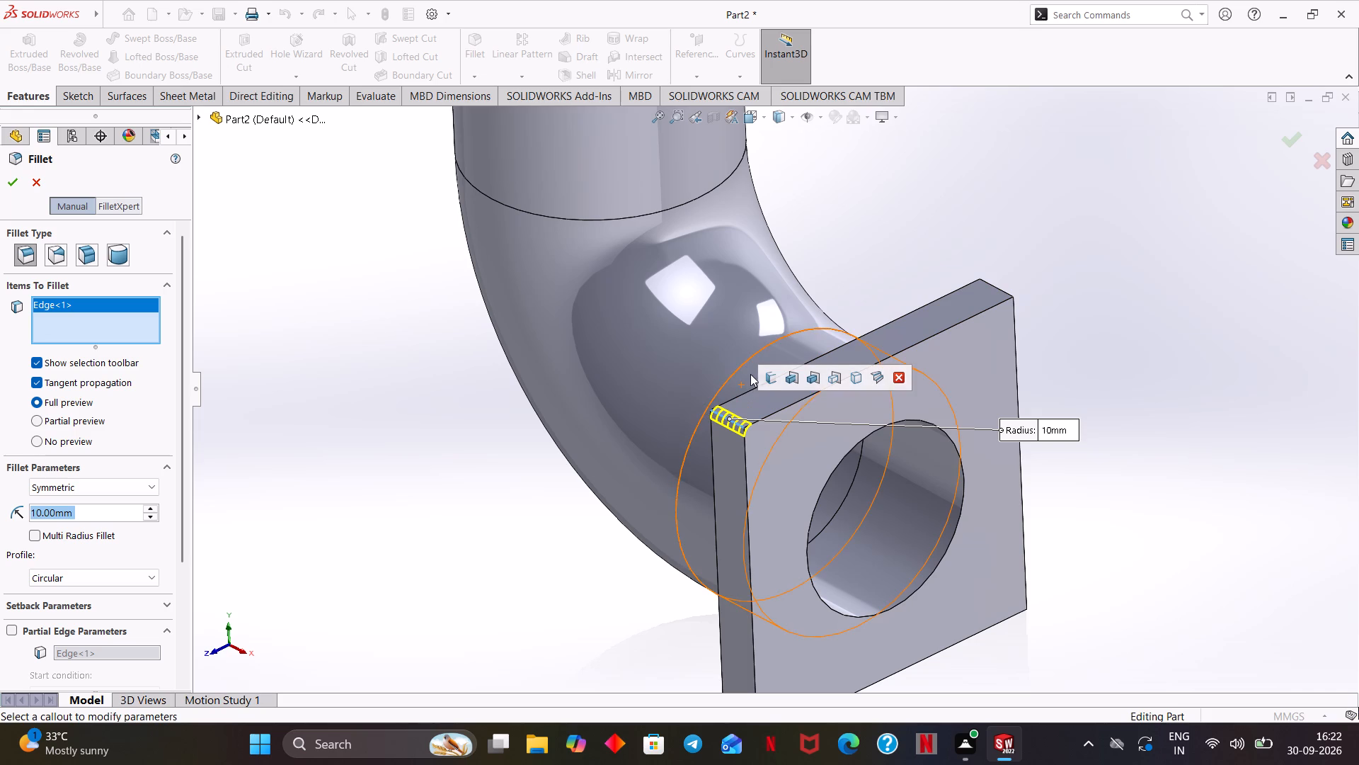
pyautogui.click(767, 375)
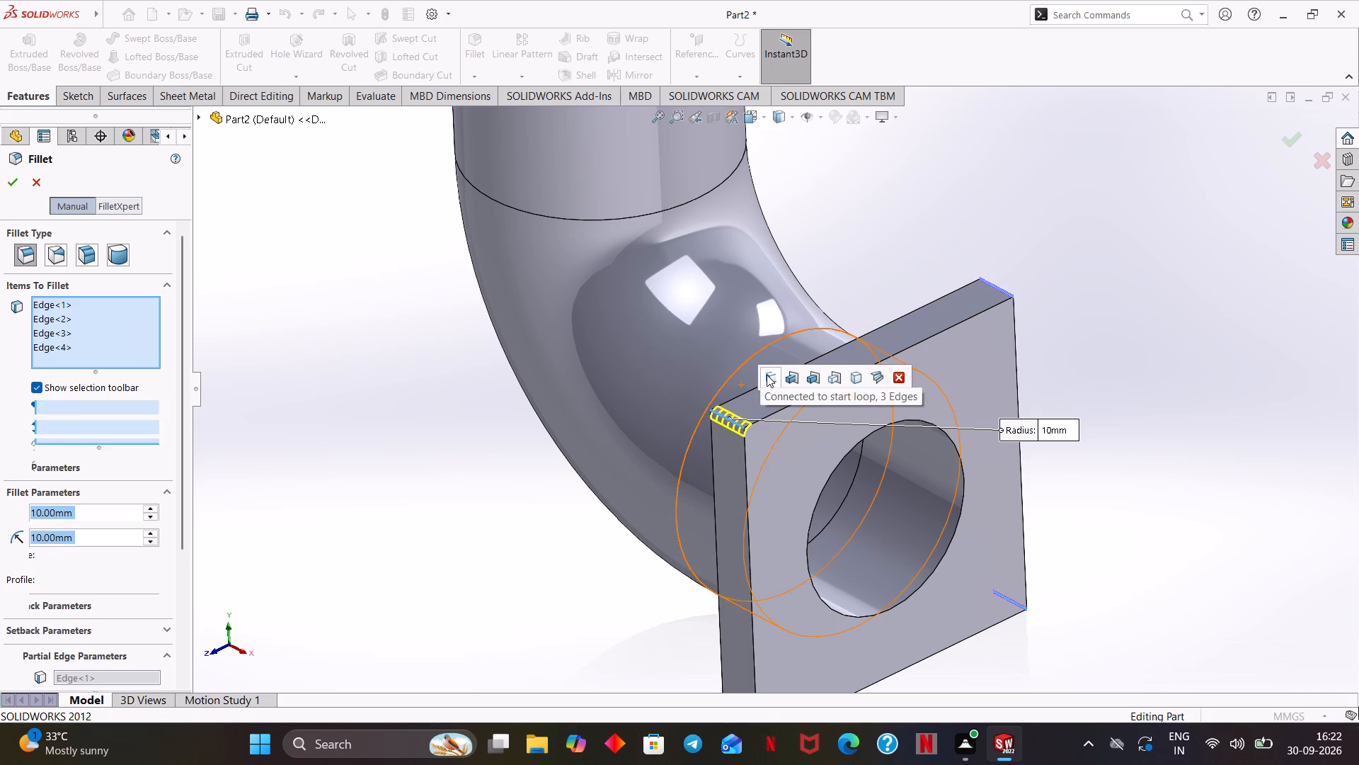
pyautogui.scroll(1, 694, 536)
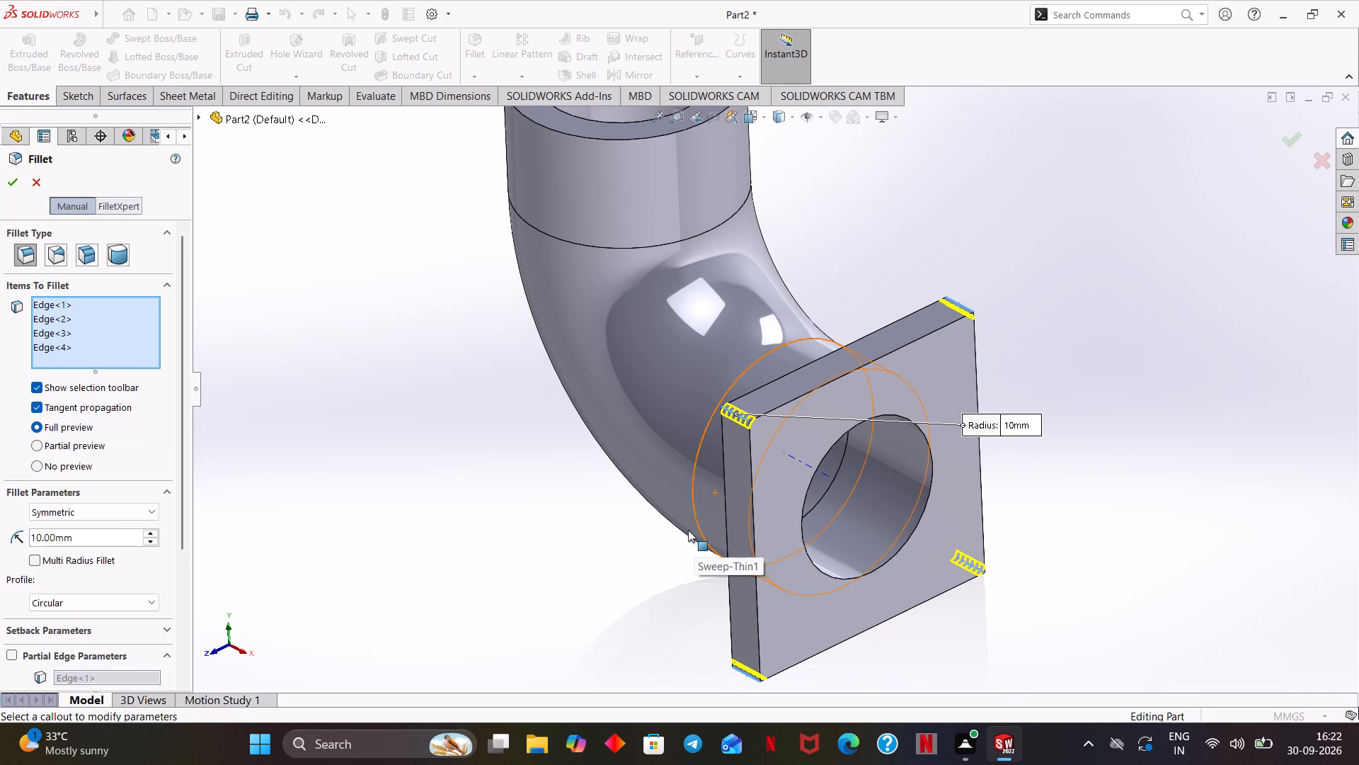
pyautogui.click(91, 524)
pyautogui.doubleClick(84, 543)
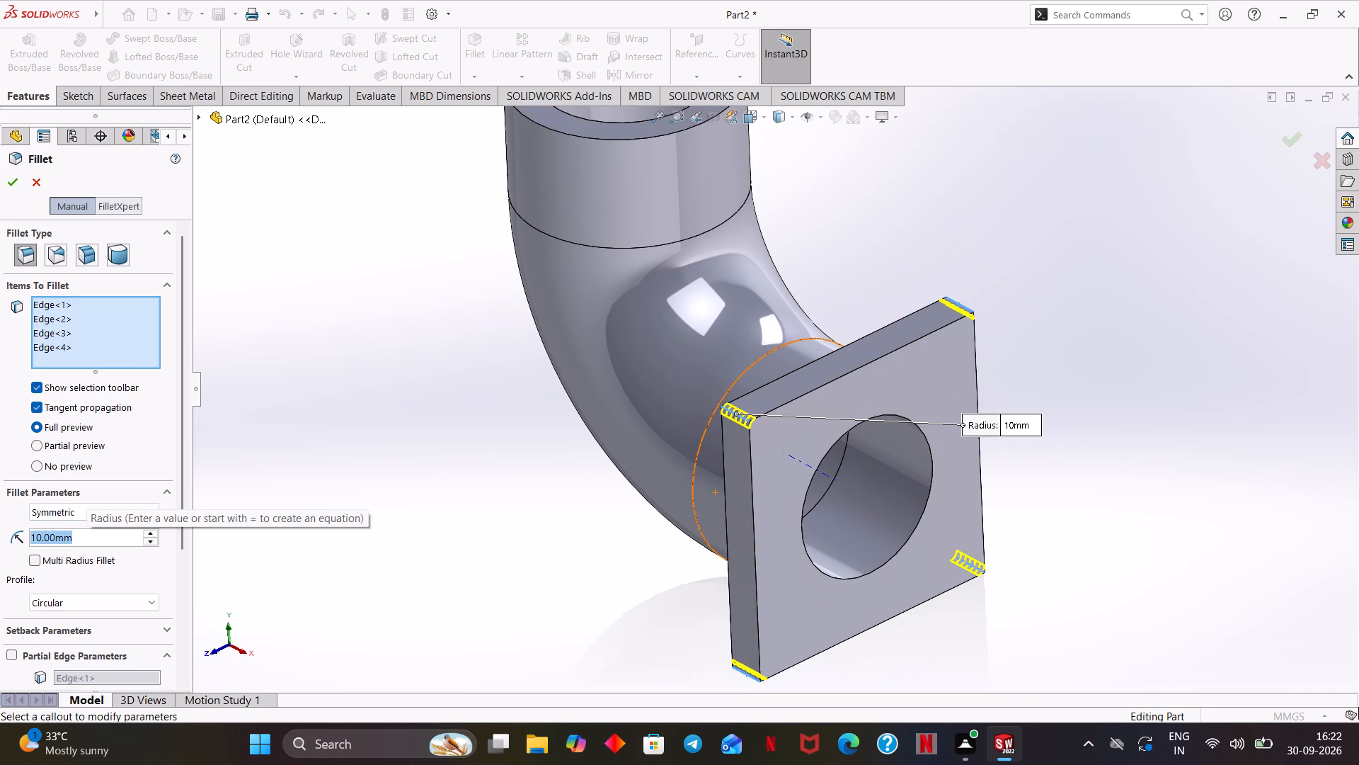
pyautogui.write('20')
pyautogui.press('Return')
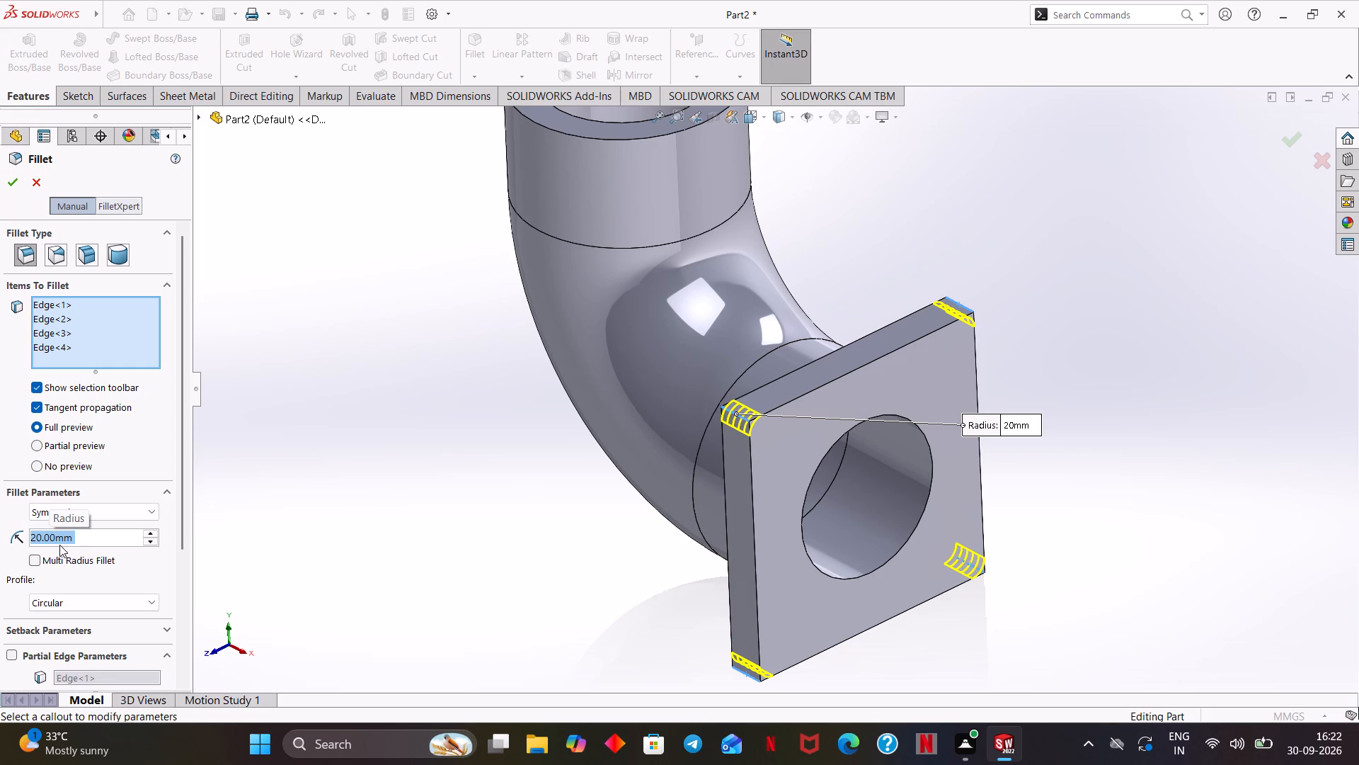
pyautogui.click(11, 181)
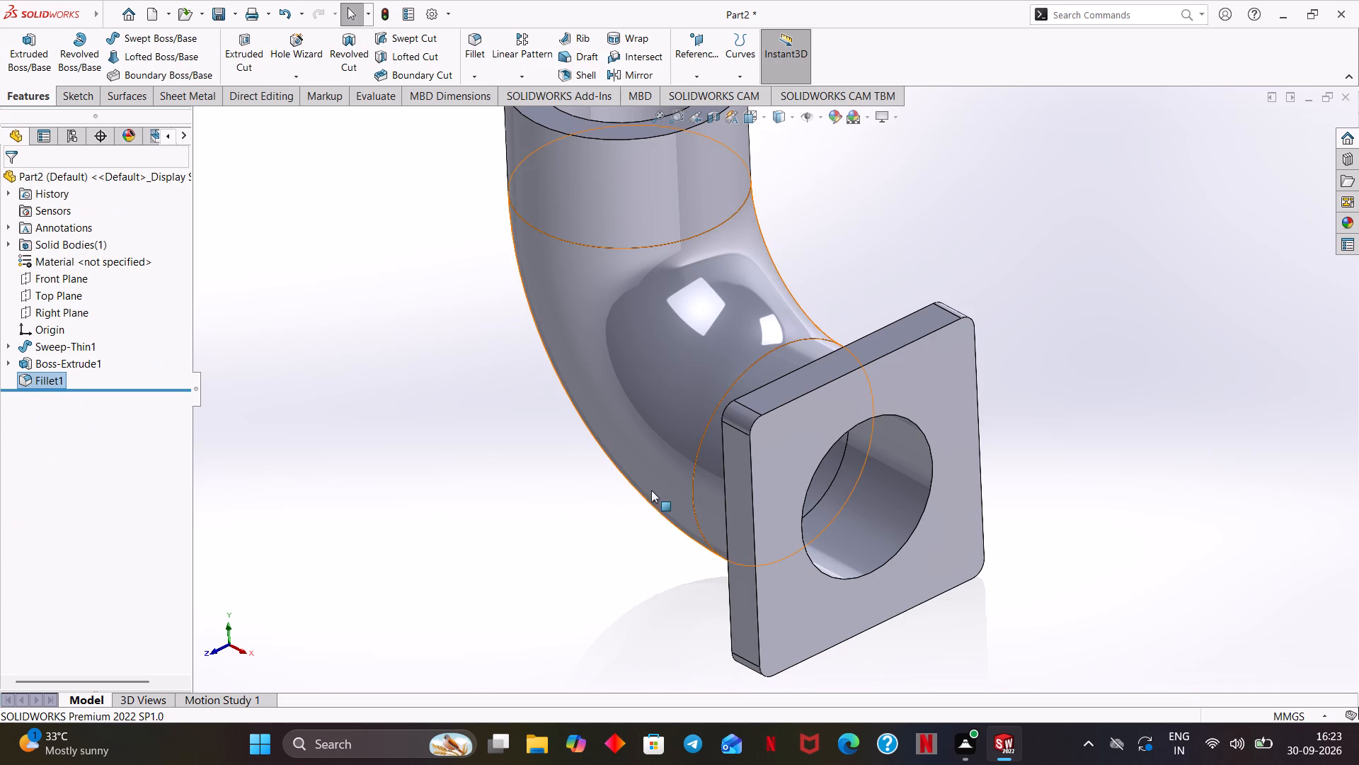
# Open a new sketch on the flat end face of the elbow's vertical leg.
pyautogui.click(567, 503)
pyautogui.moveTo(567, 500); pyautogui.dragTo(599, 373, button='middle')
pyautogui.scroll(1, 567, 499)
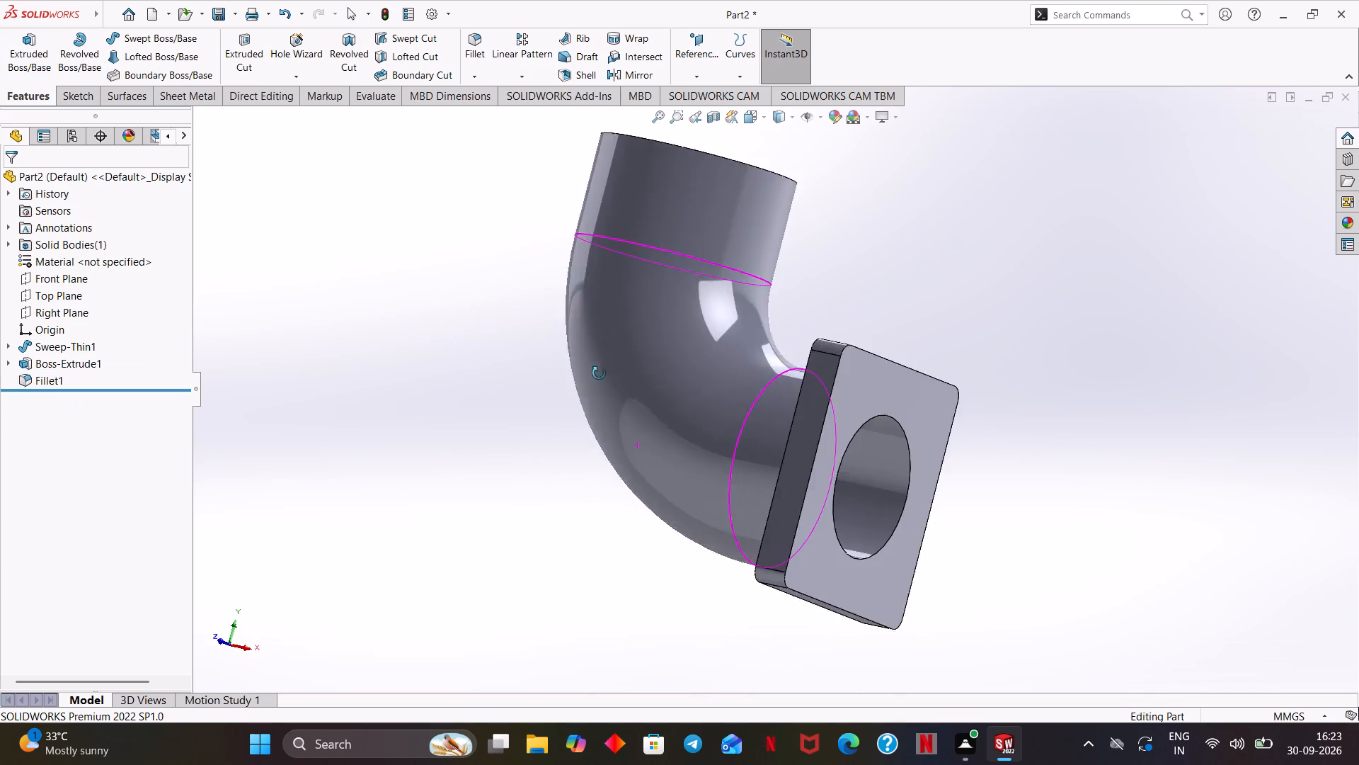
pyautogui.moveTo(599, 373); pyautogui.dragTo(561, 472, button='middle')
pyautogui.scroll(1, 559, 460)
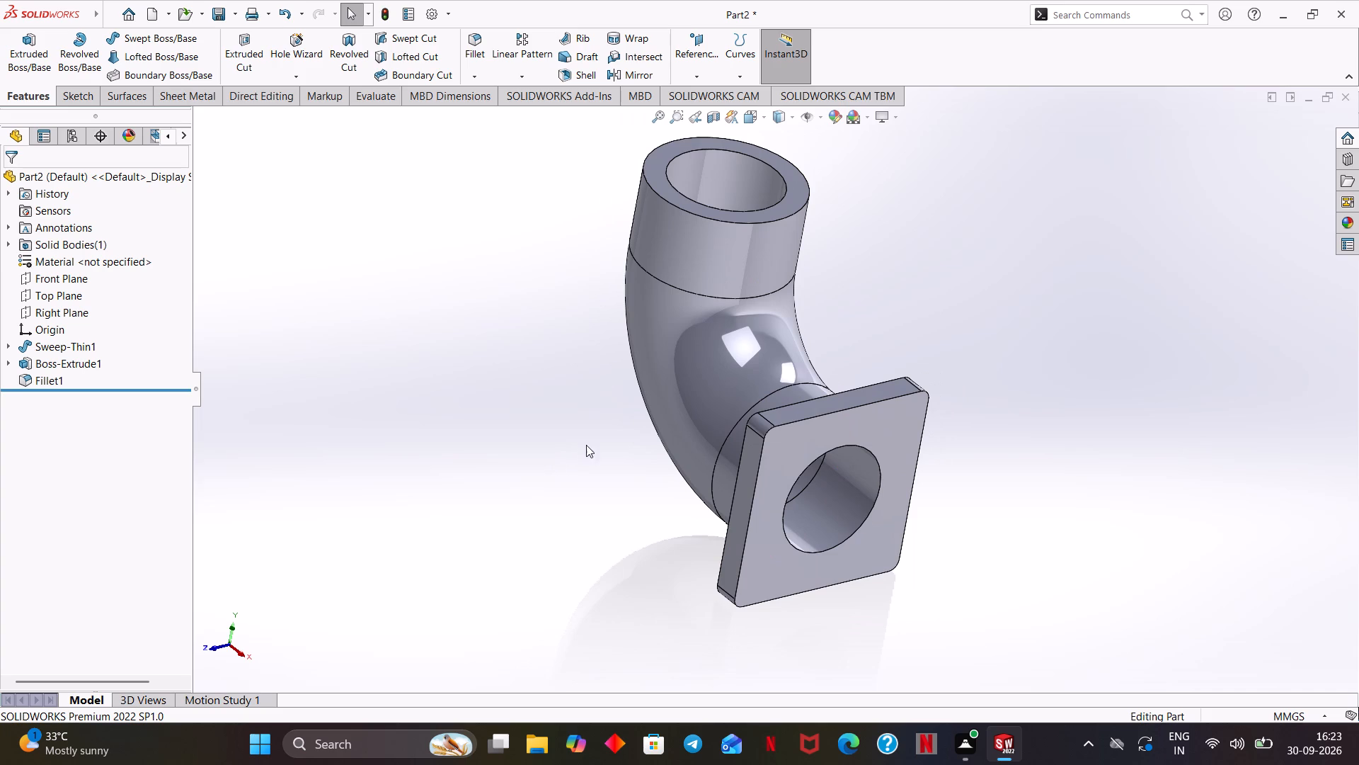
pyautogui.moveTo(774, 244); pyautogui.dragTo(767, 302, button='middle')
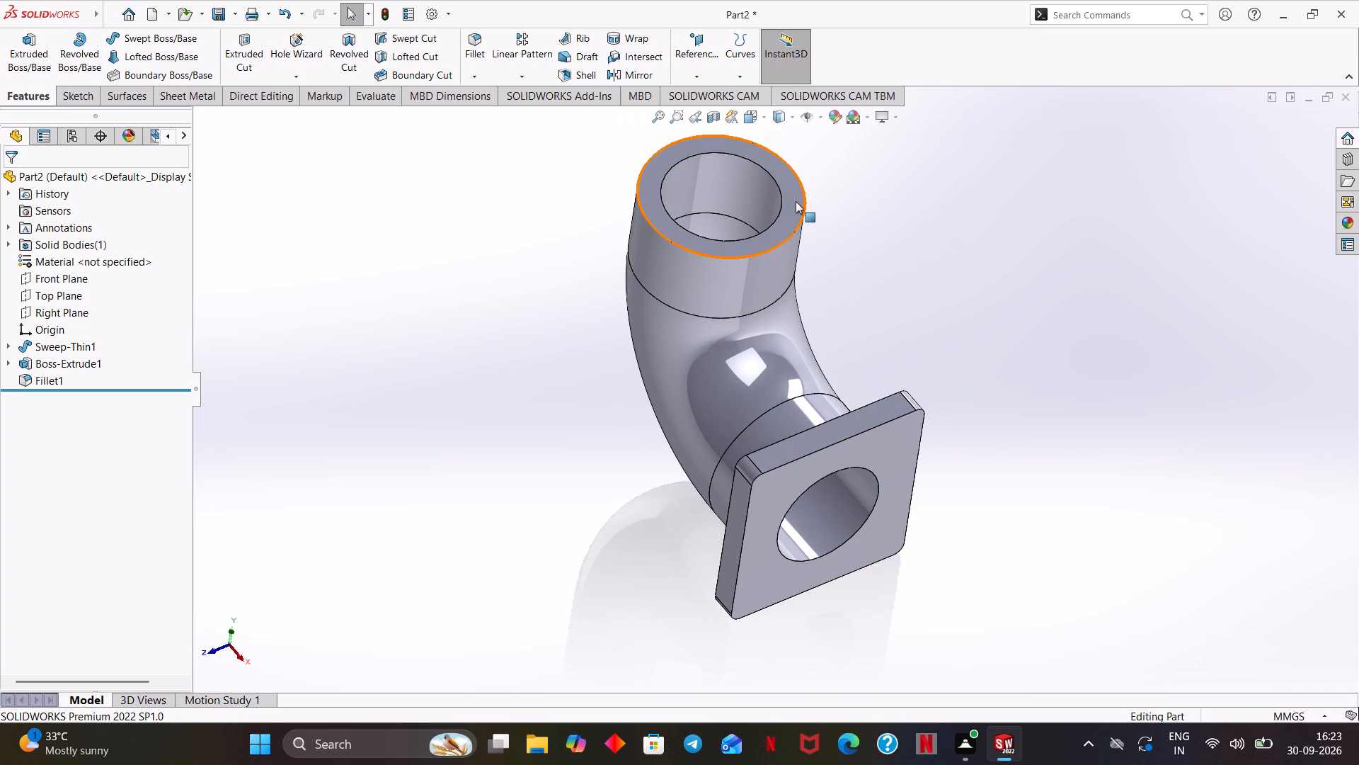
pyautogui.click(796, 201)
pyautogui.click(862, 157)
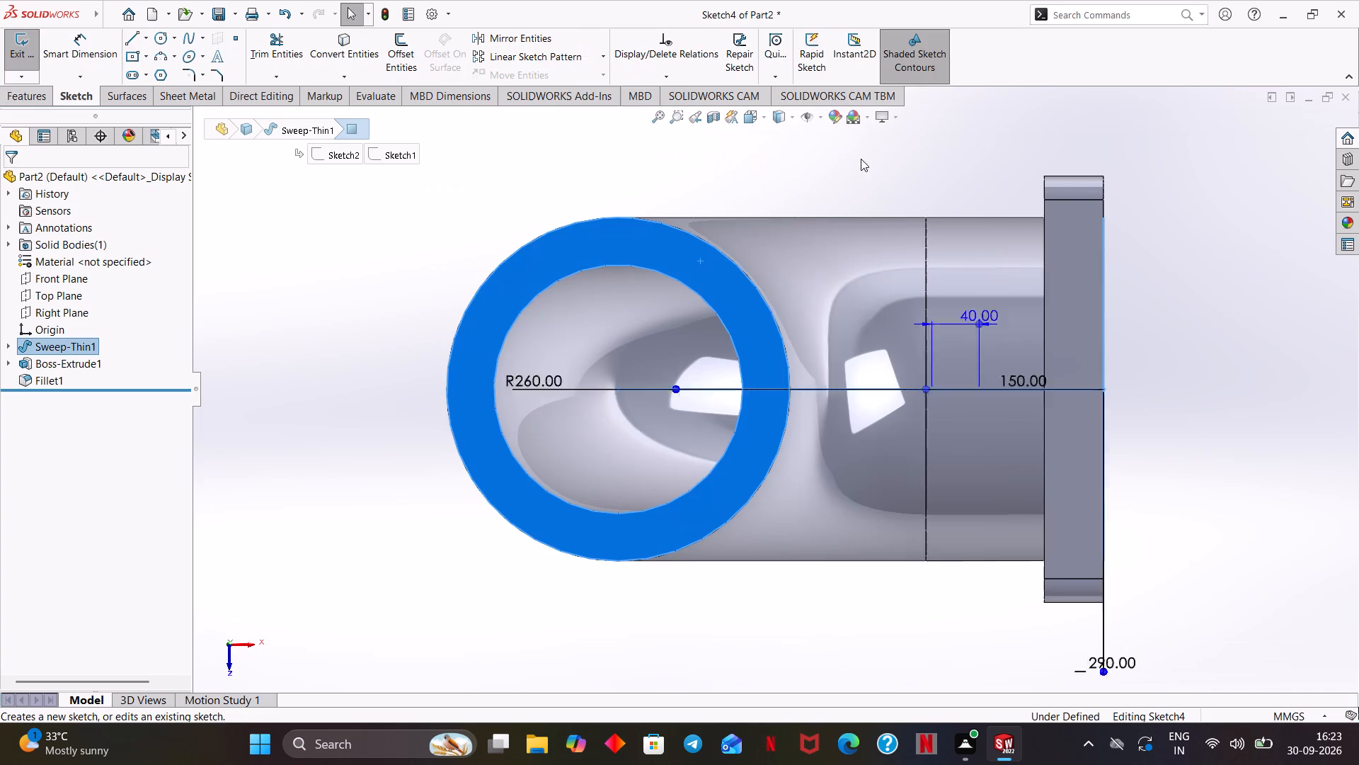
# Sketch a centre rectangle on the pipe opening's centre, about 320 mm wide and 376 mm high, enclosing the end face.
pyautogui.click(137, 56)
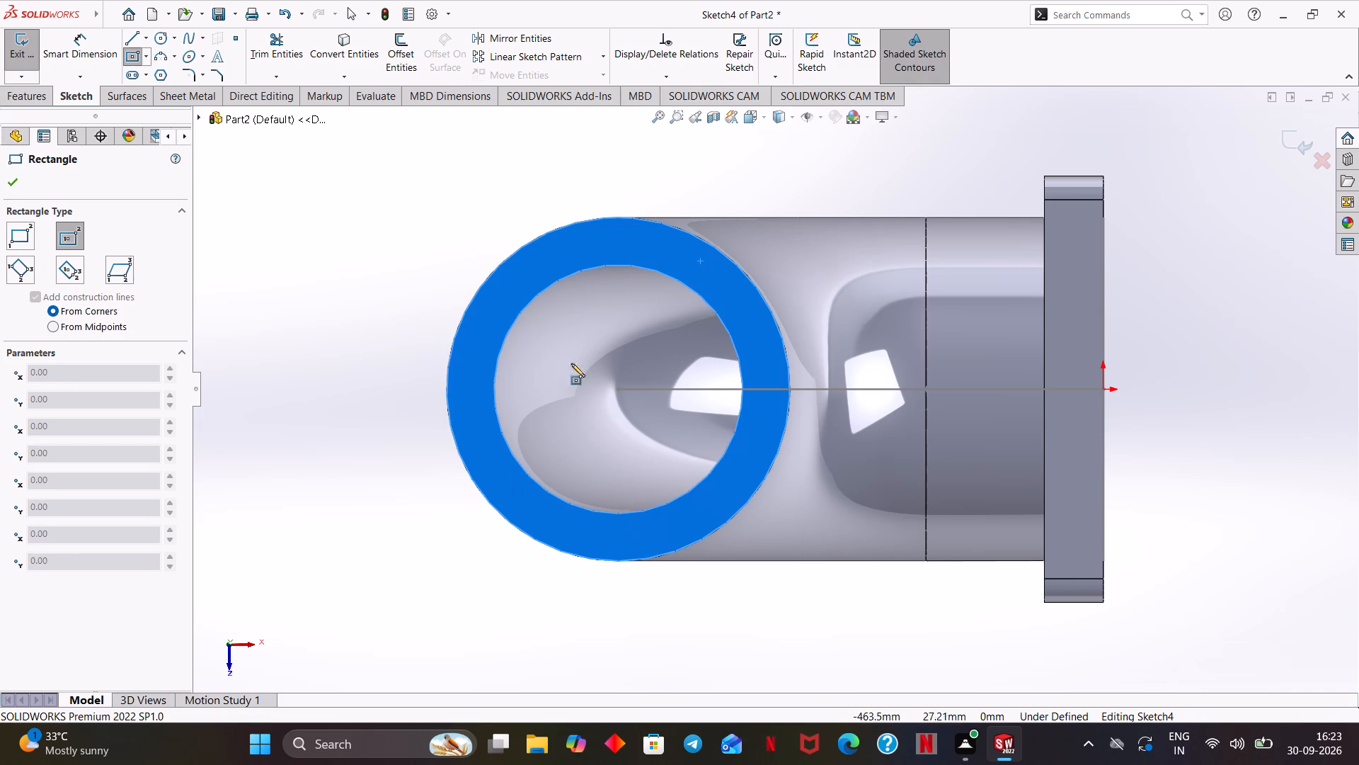
pyautogui.click(617, 389)
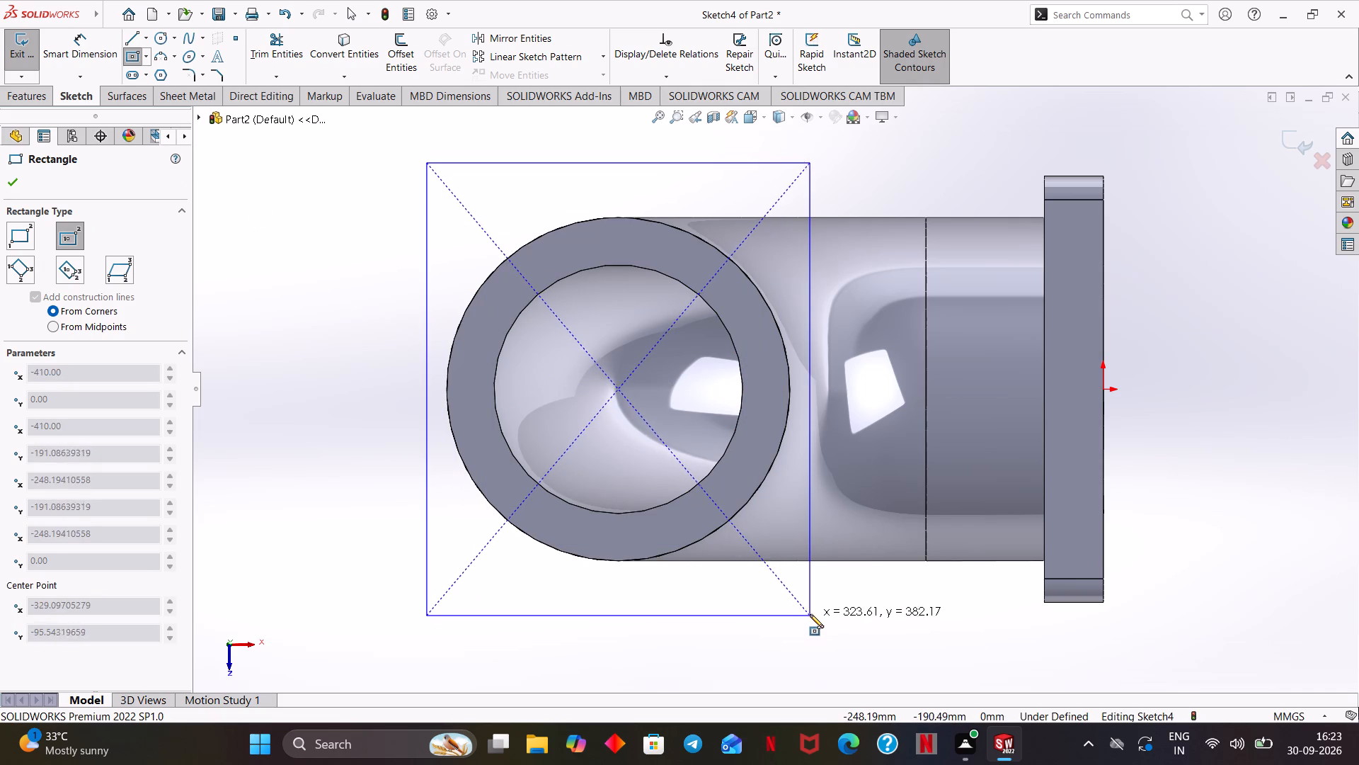
pyautogui.click(808, 612)
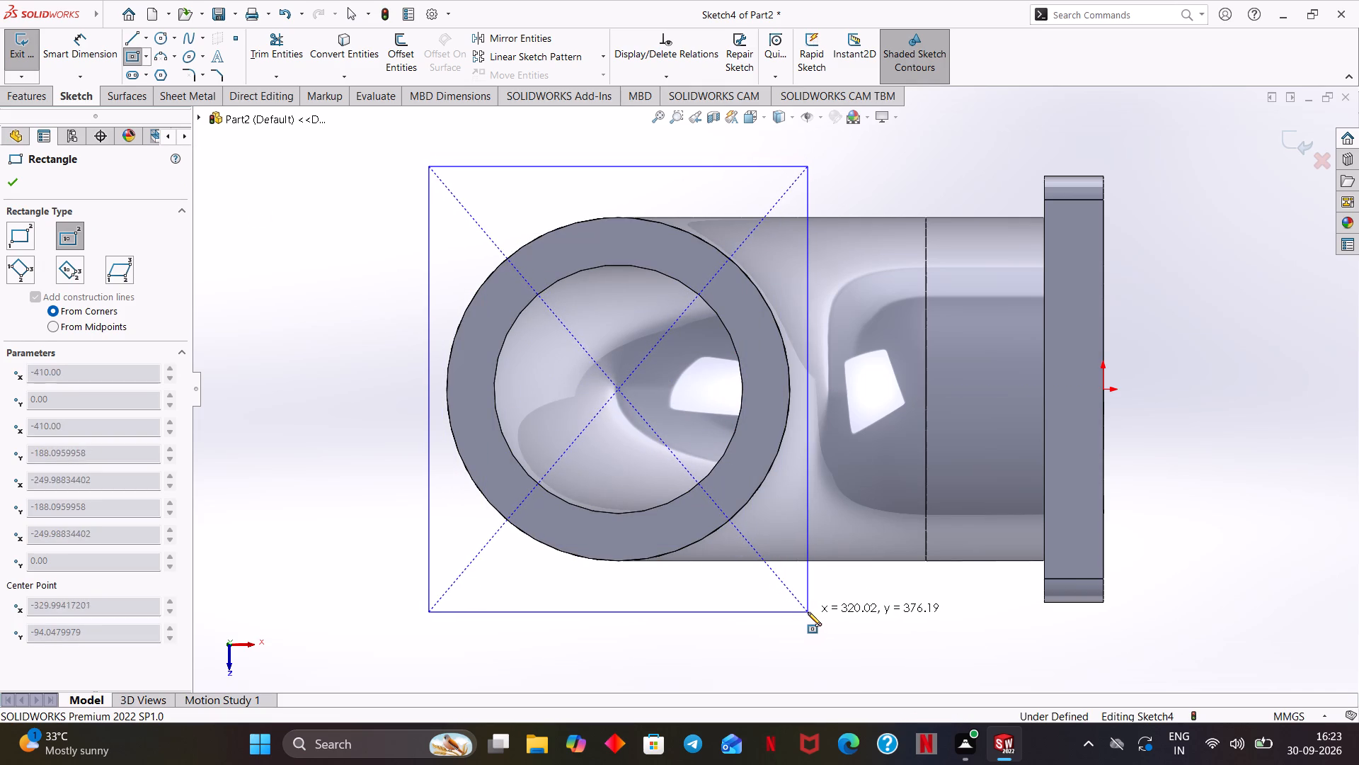
pyautogui.click(16, 187)
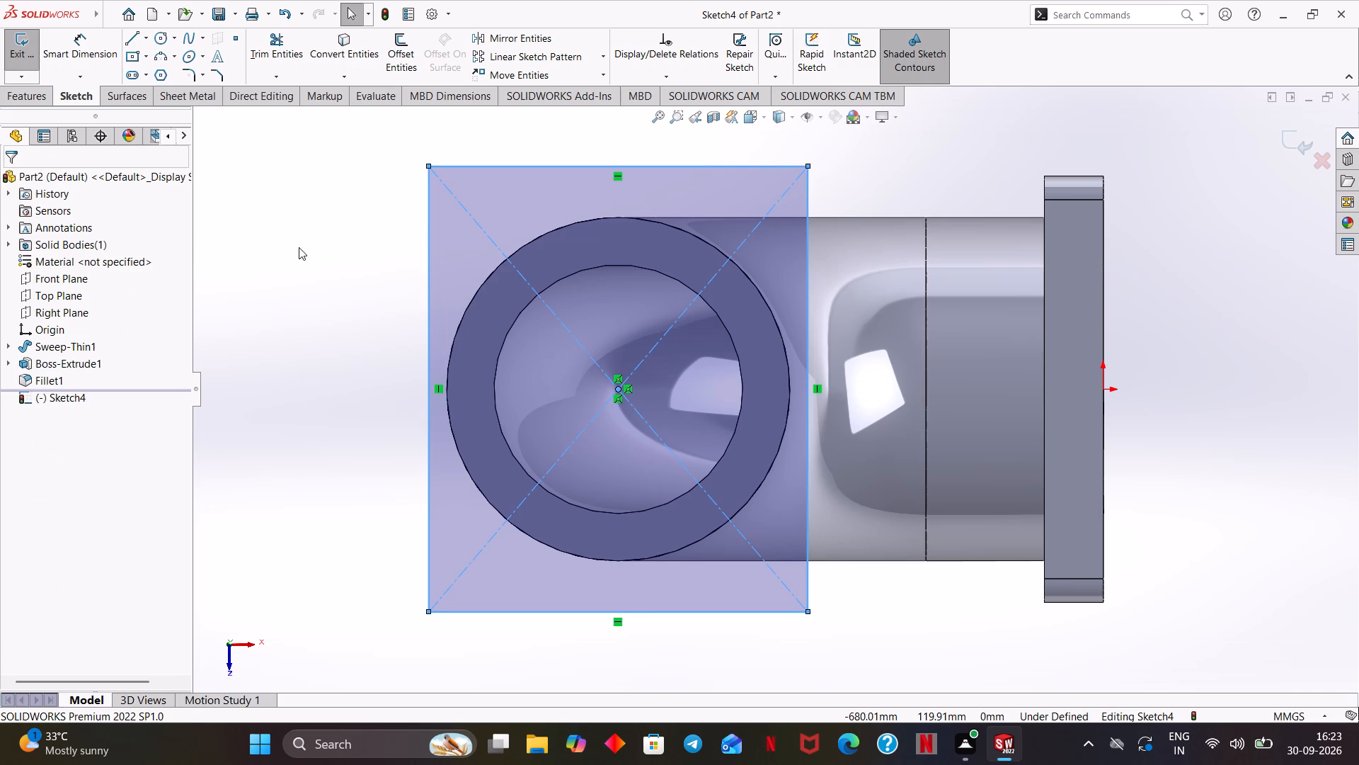
# Dimension the rectangle's width and height as 360 mm each.
pyautogui.click(79, 41)
pyautogui.click(588, 166)
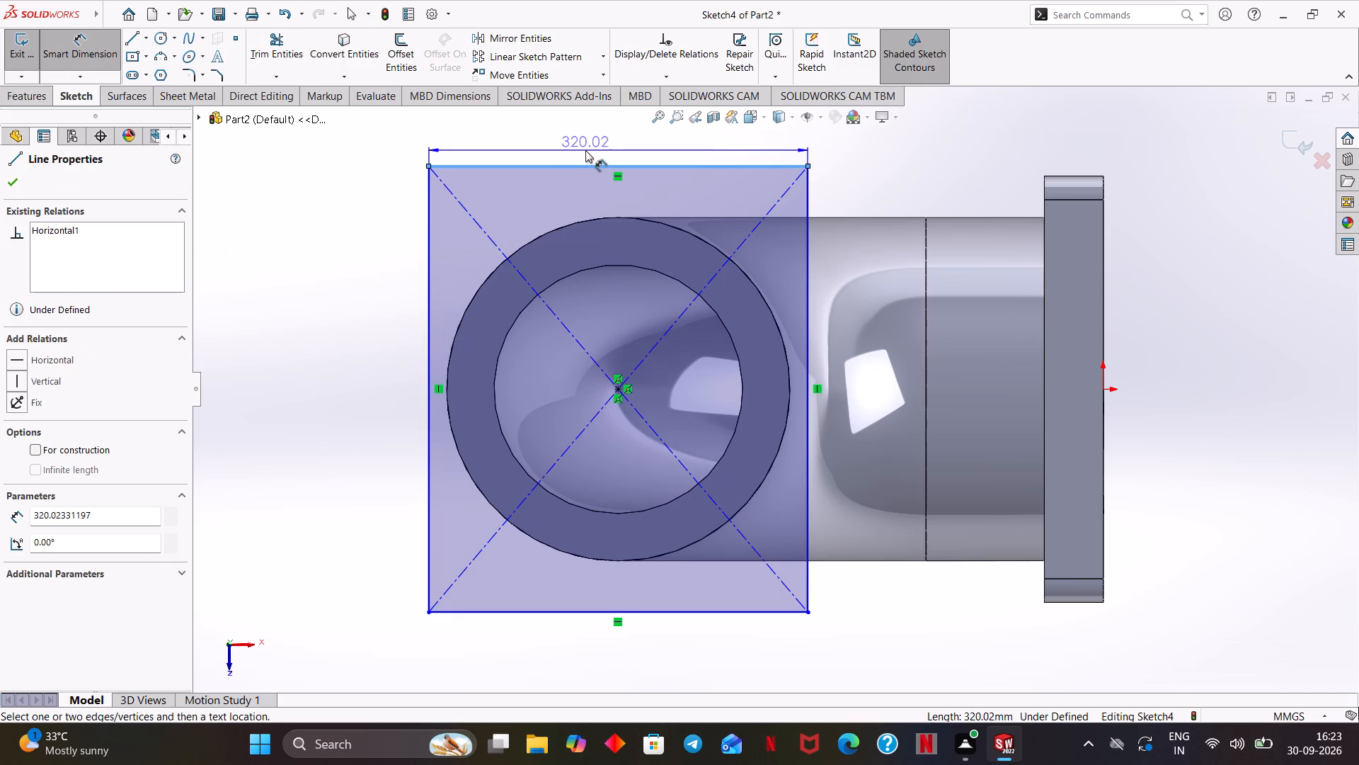
pyautogui.click(585, 150)
pyautogui.write('360')
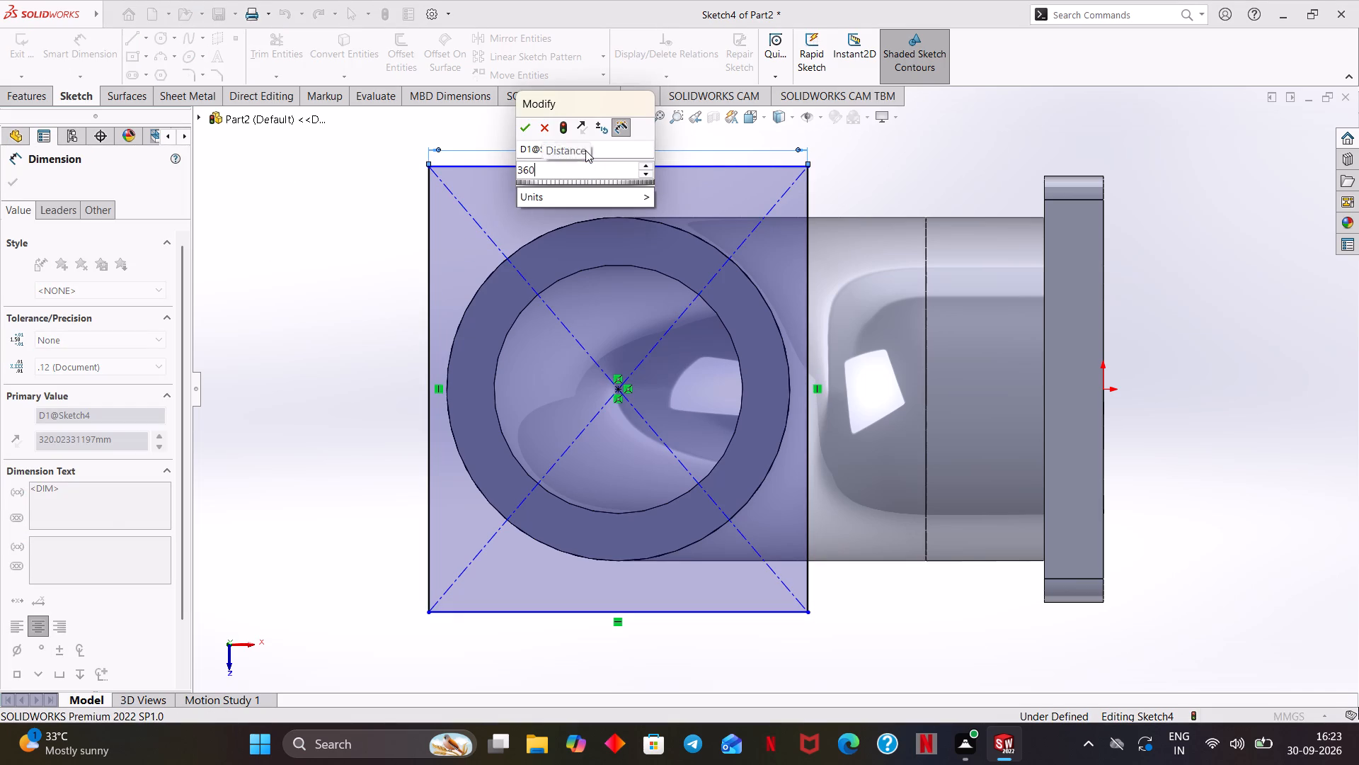
pyautogui.press('Return')
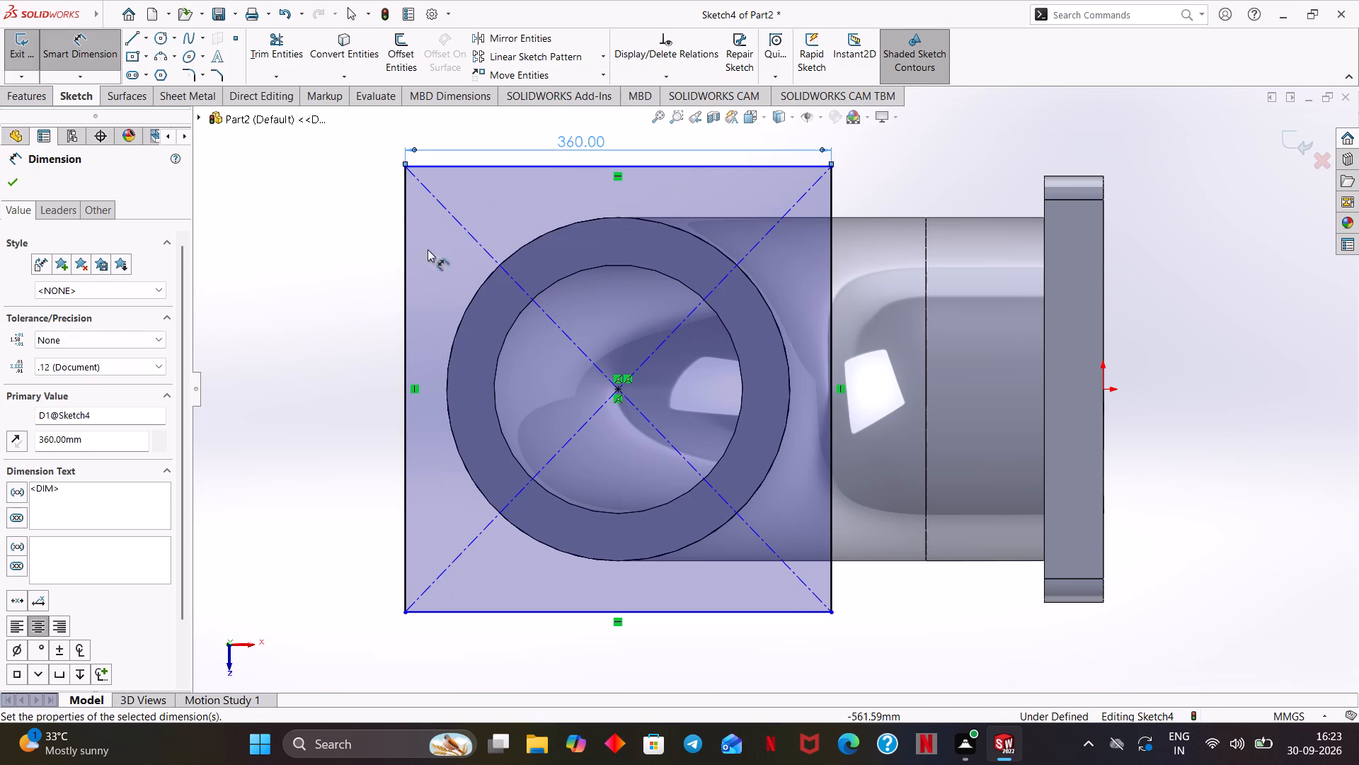
pyautogui.click(402, 273)
pyautogui.click(360, 281)
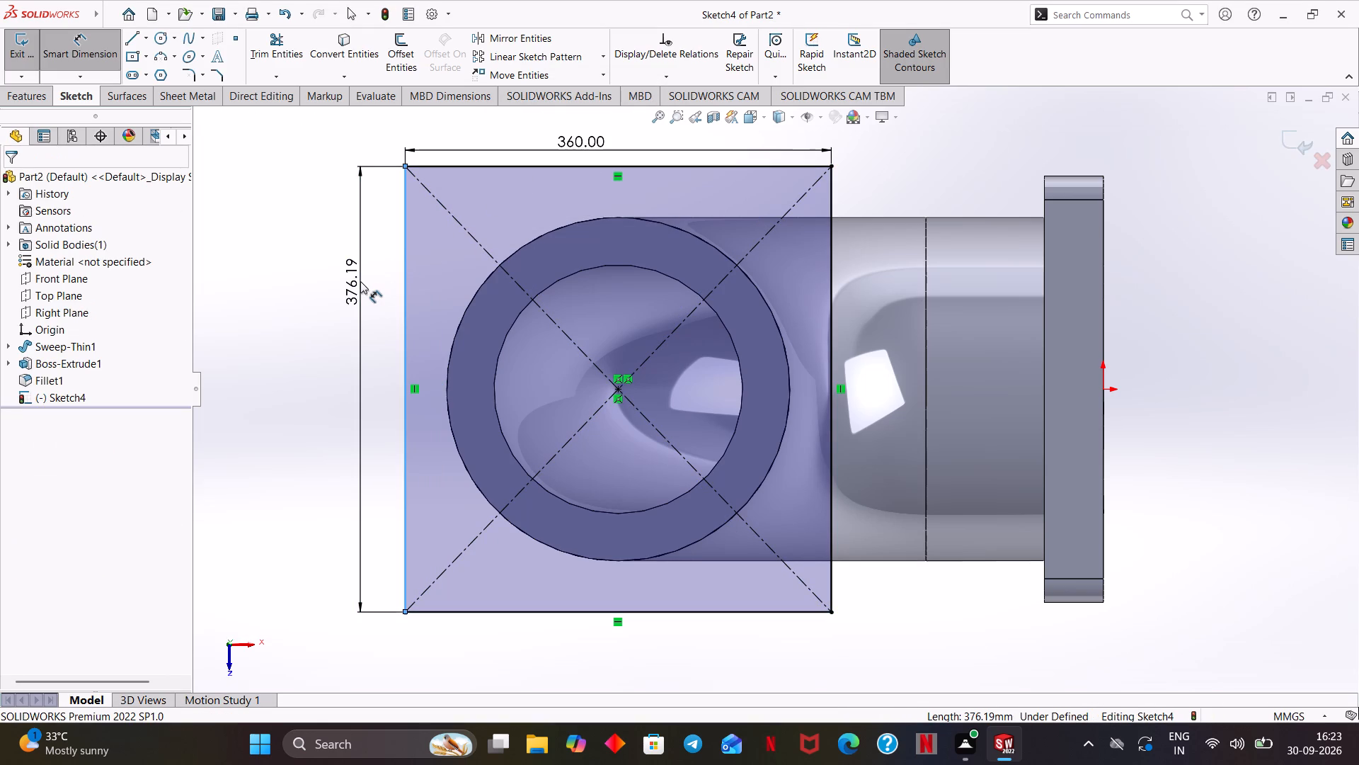
pyautogui.write('360')
pyautogui.press('Return')
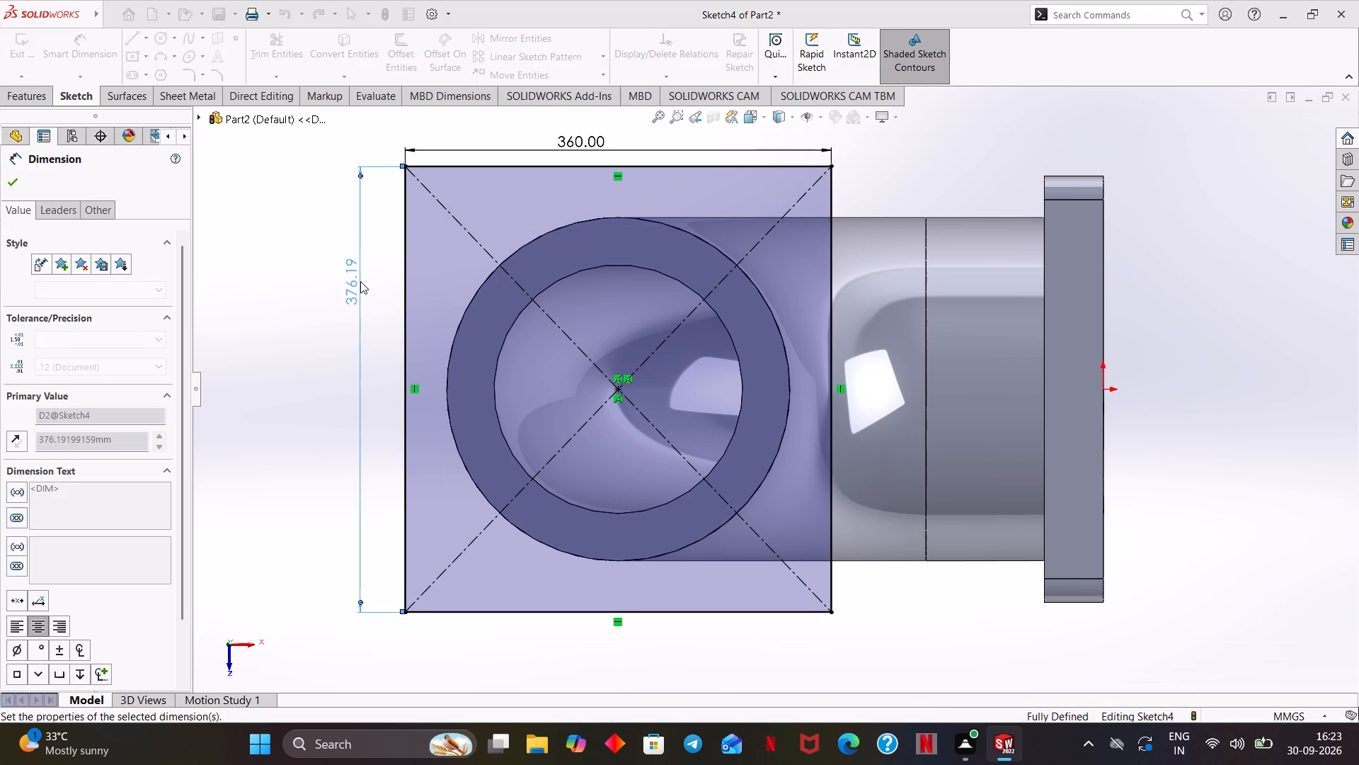
# Set up a 50 mm blind boss extrusion of the 360 mm square sketch, reversed to run back along the pipe.
pyautogui.click(16, 184)
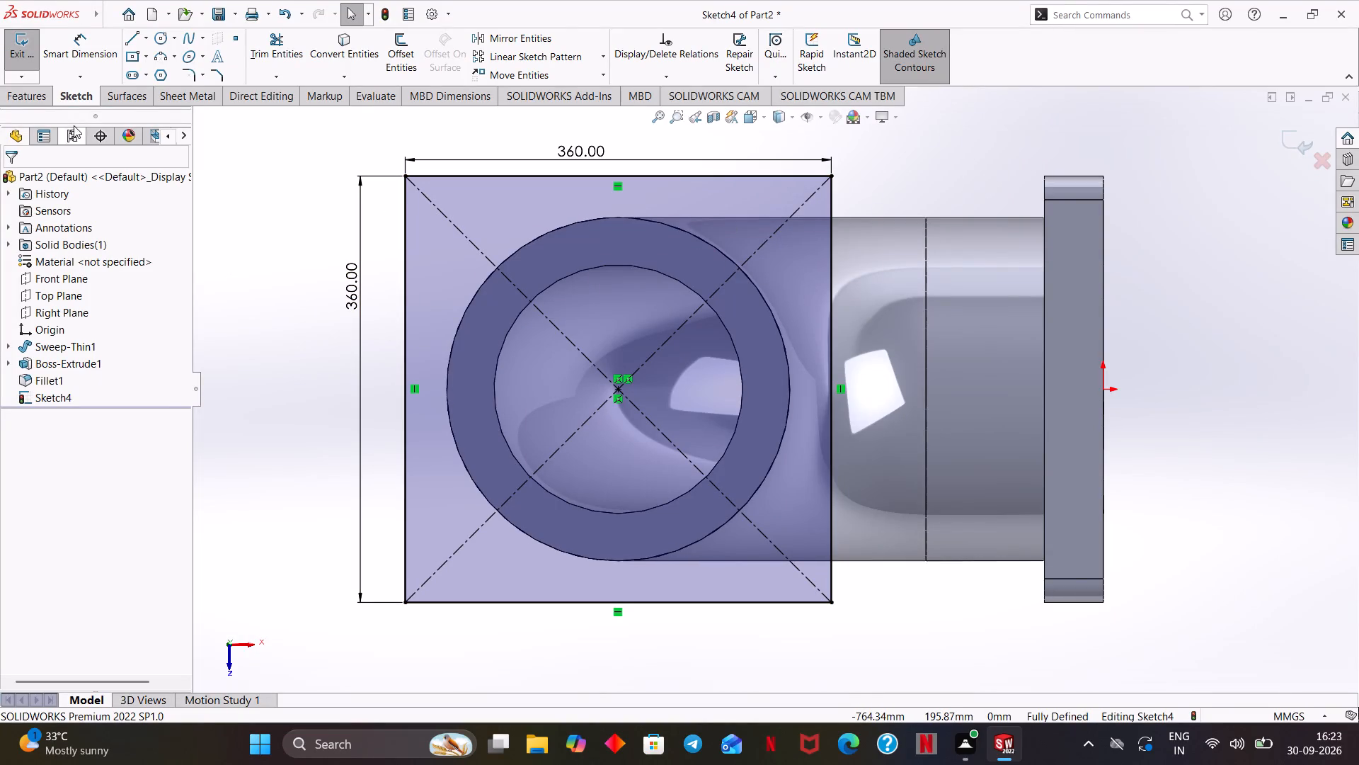
pyautogui.click(15, 101)
pyautogui.click(24, 64)
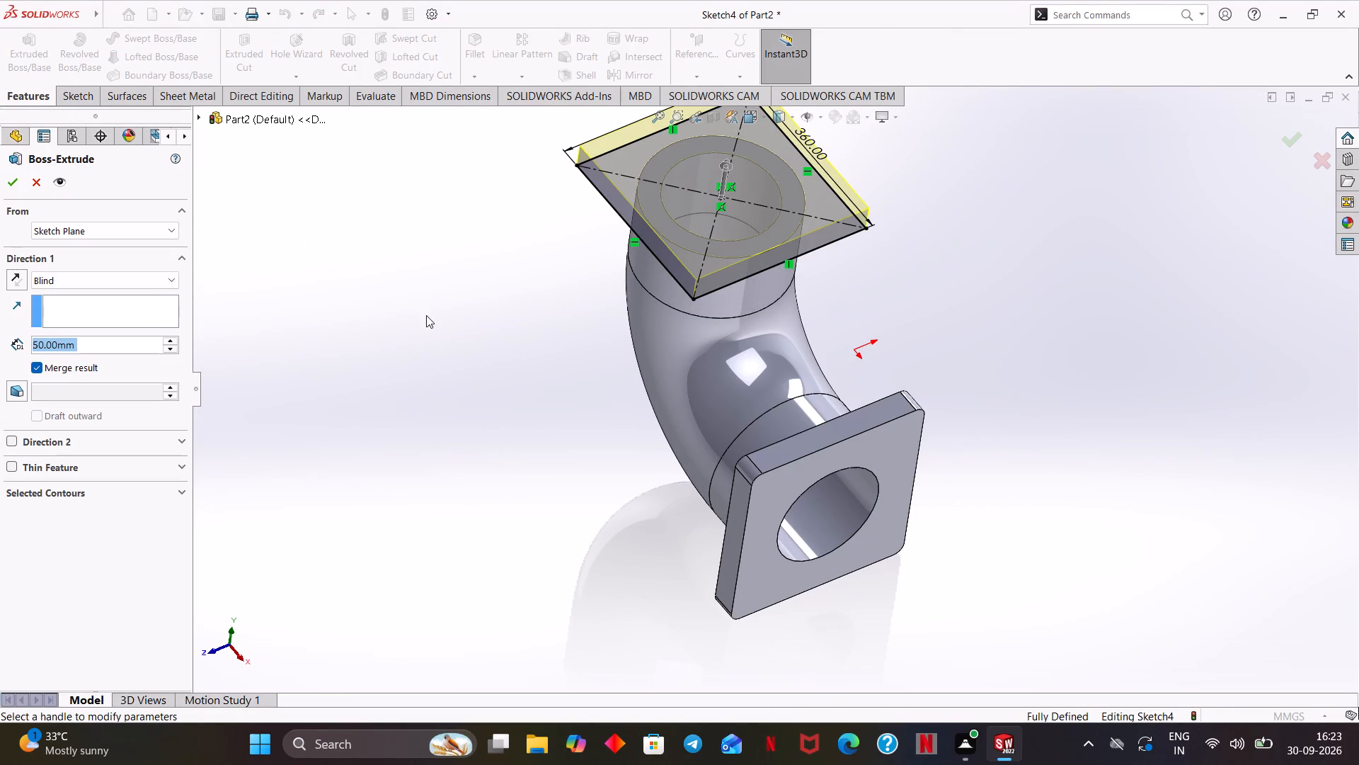
pyautogui.scroll(1, 479, 351)
pyautogui.moveTo(481, 351); pyautogui.dragTo(488, 341, button='middle')
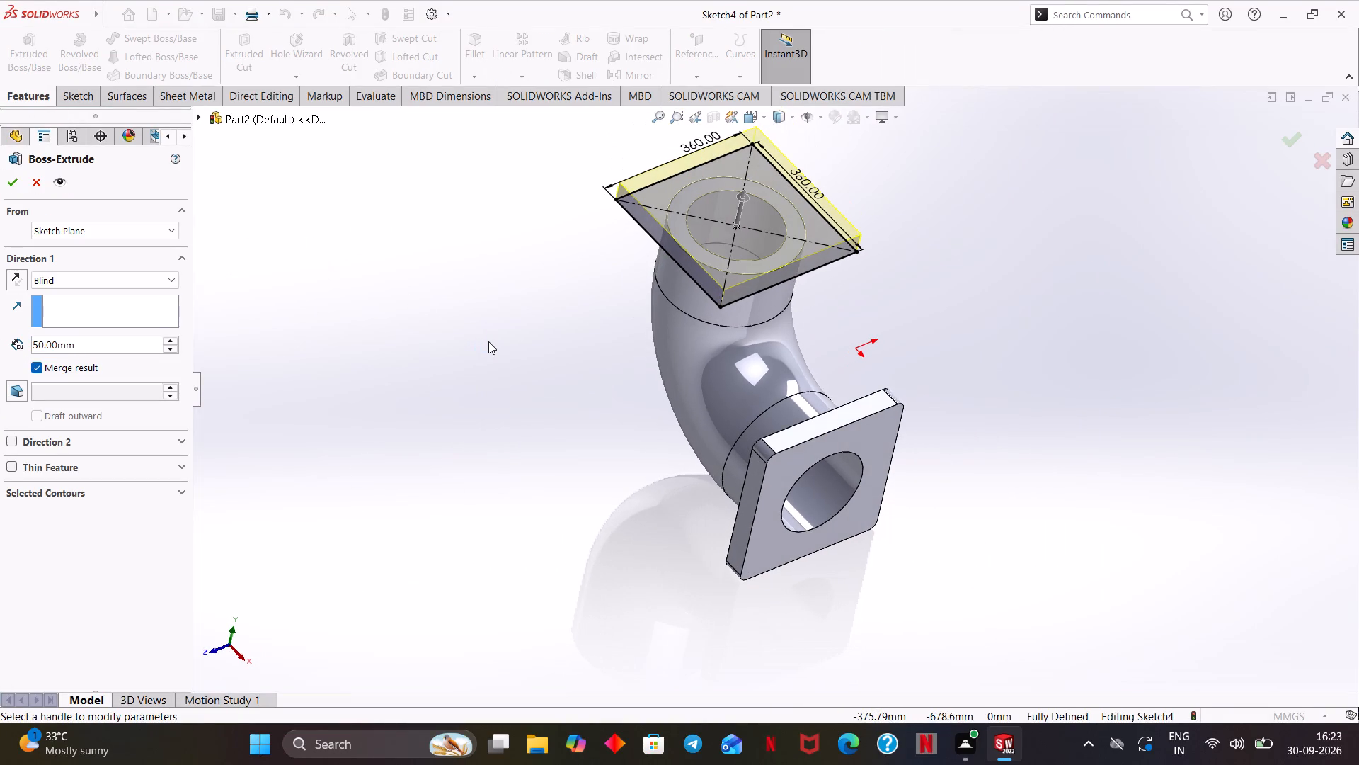
pyautogui.keyDown('ctrl'); pyautogui.moveTo(488, 343); pyautogui.dragTo(445, 476, button='middle'); pyautogui.keyUp('ctrl')
pyautogui.scroll(-3, 447, 464)
pyautogui.keyDown('ctrl'); pyautogui.moveTo(472, 423); pyautogui.dragTo(409, 437, button='middle'); pyautogui.keyUp('ctrl')
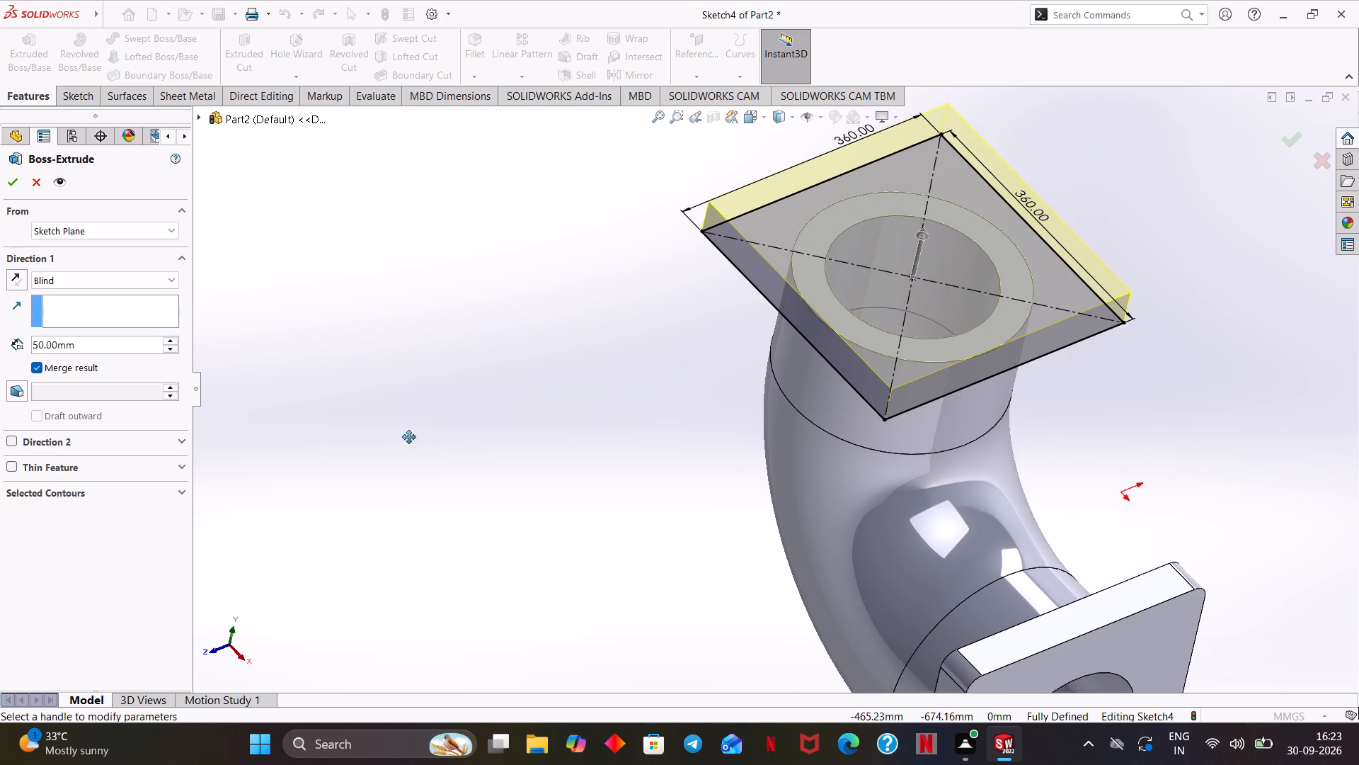
pyautogui.keyDown('ctrl'); pyautogui.moveTo(409, 437); pyautogui.dragTo(350, 449, button='middle'); pyautogui.keyUp('ctrl')
pyautogui.keyDown('ctrl'); pyautogui.moveTo(504, 397); pyautogui.dragTo(426, 407, button='middle'); pyautogui.keyUp('ctrl')
pyautogui.moveTo(457, 421); pyautogui.dragTo(491, 333, button='middle')
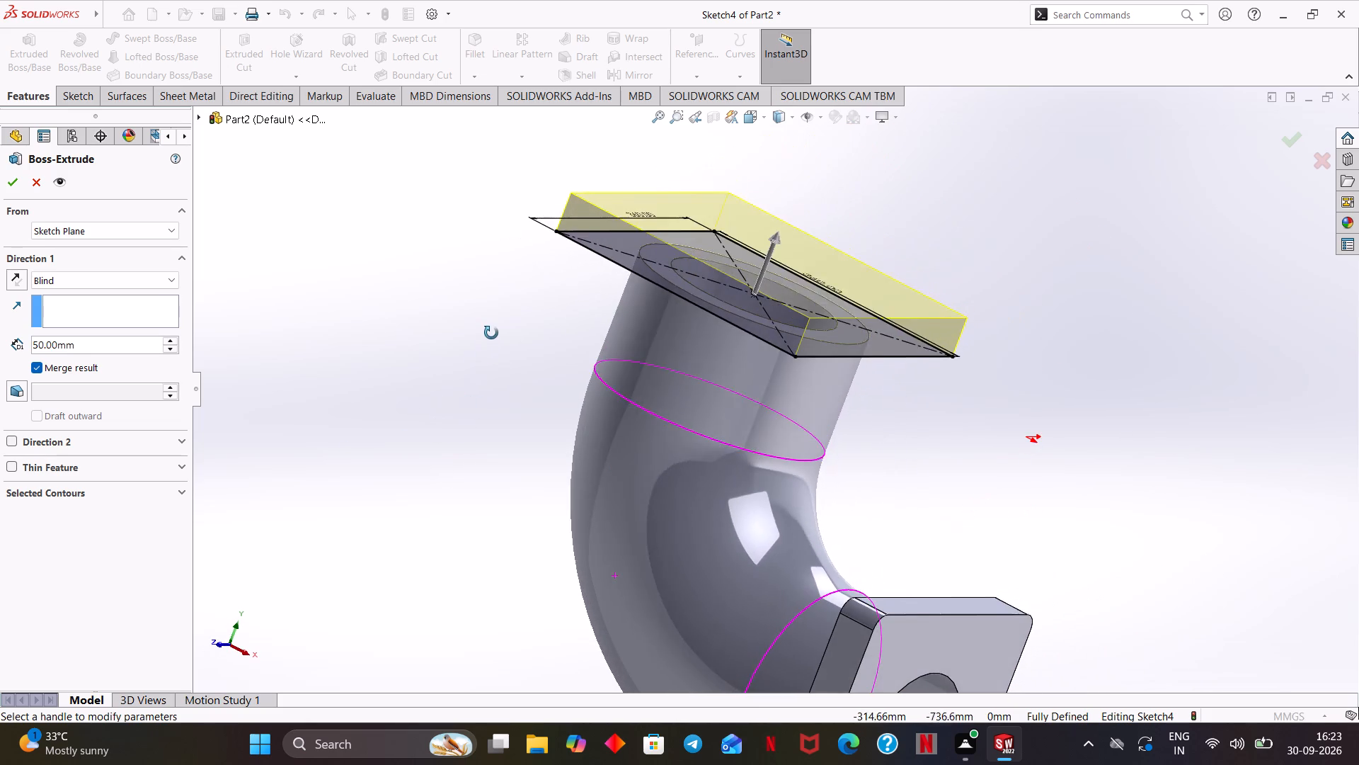
pyautogui.moveTo(491, 333); pyautogui.dragTo(493, 326, button='middle')
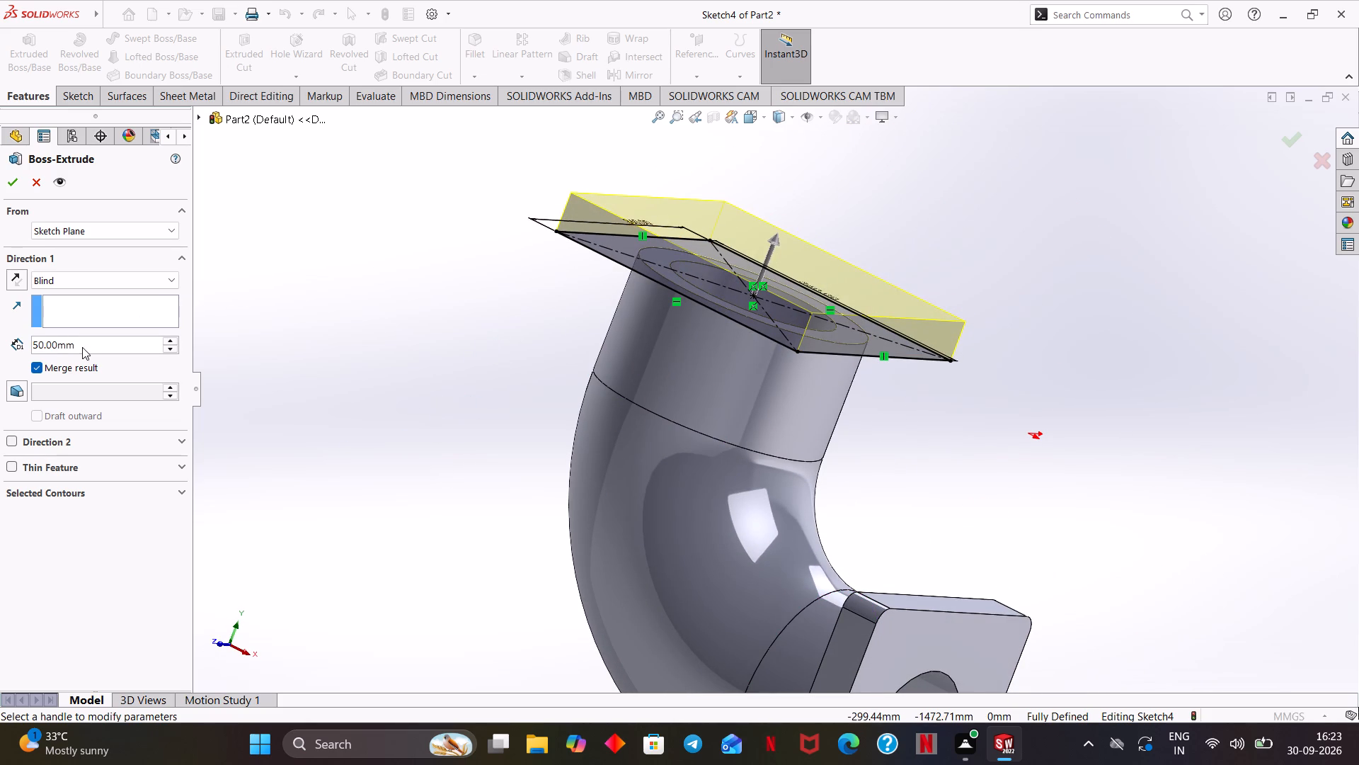
pyautogui.click(11, 276)
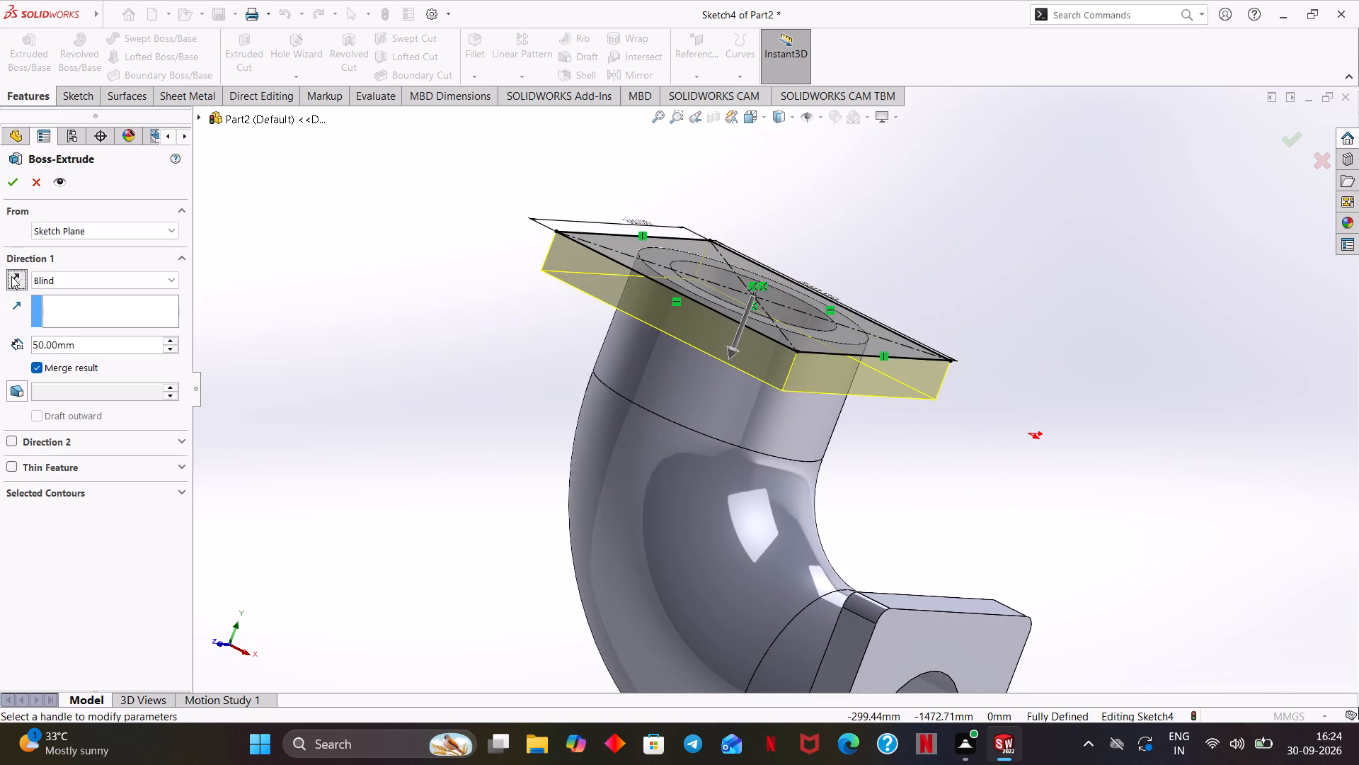
# Limit the extrusion to the sketch region between the square and the pipe's outer circle, without a thin feature, and create it.
pyautogui.click(43, 485)
pyautogui.click(81, 493)
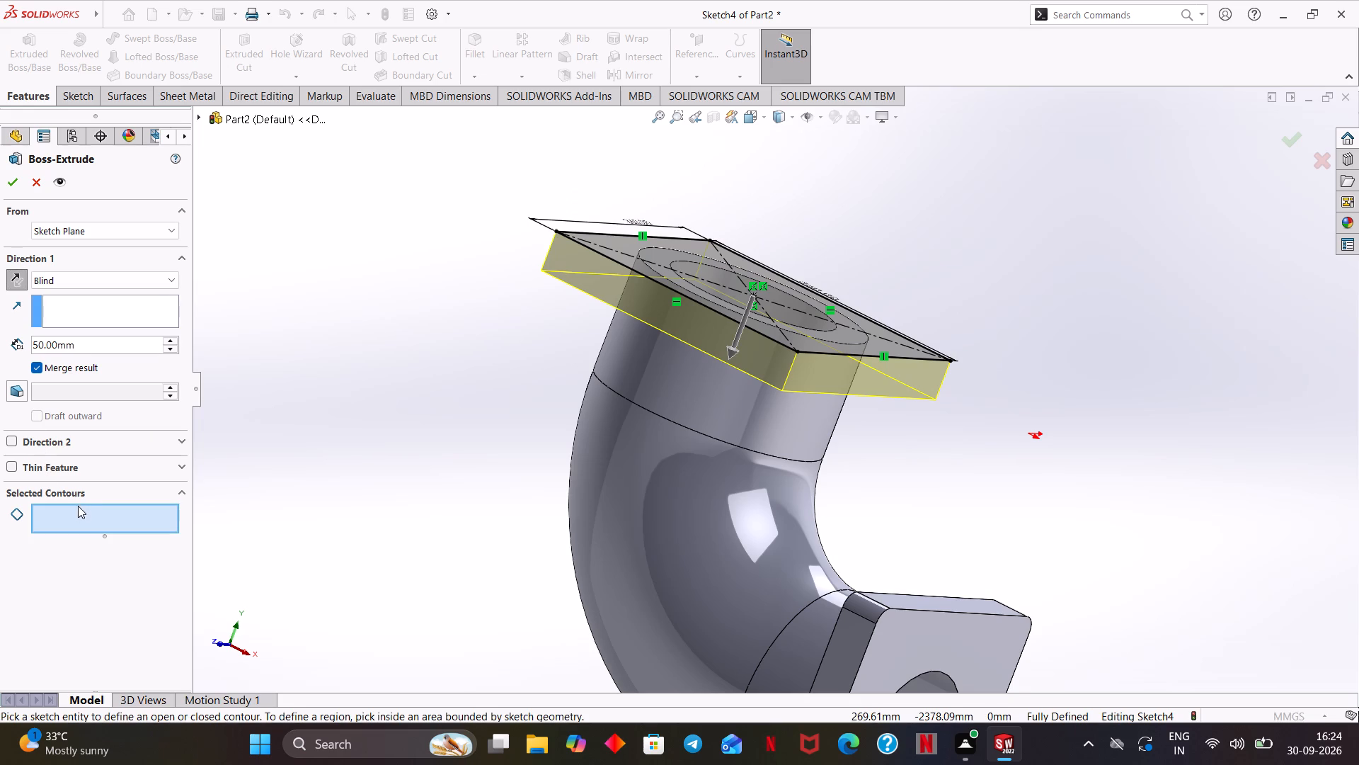
pyautogui.click(77, 516)
pyautogui.moveTo(380, 427); pyautogui.dragTo(323, 560, button='middle')
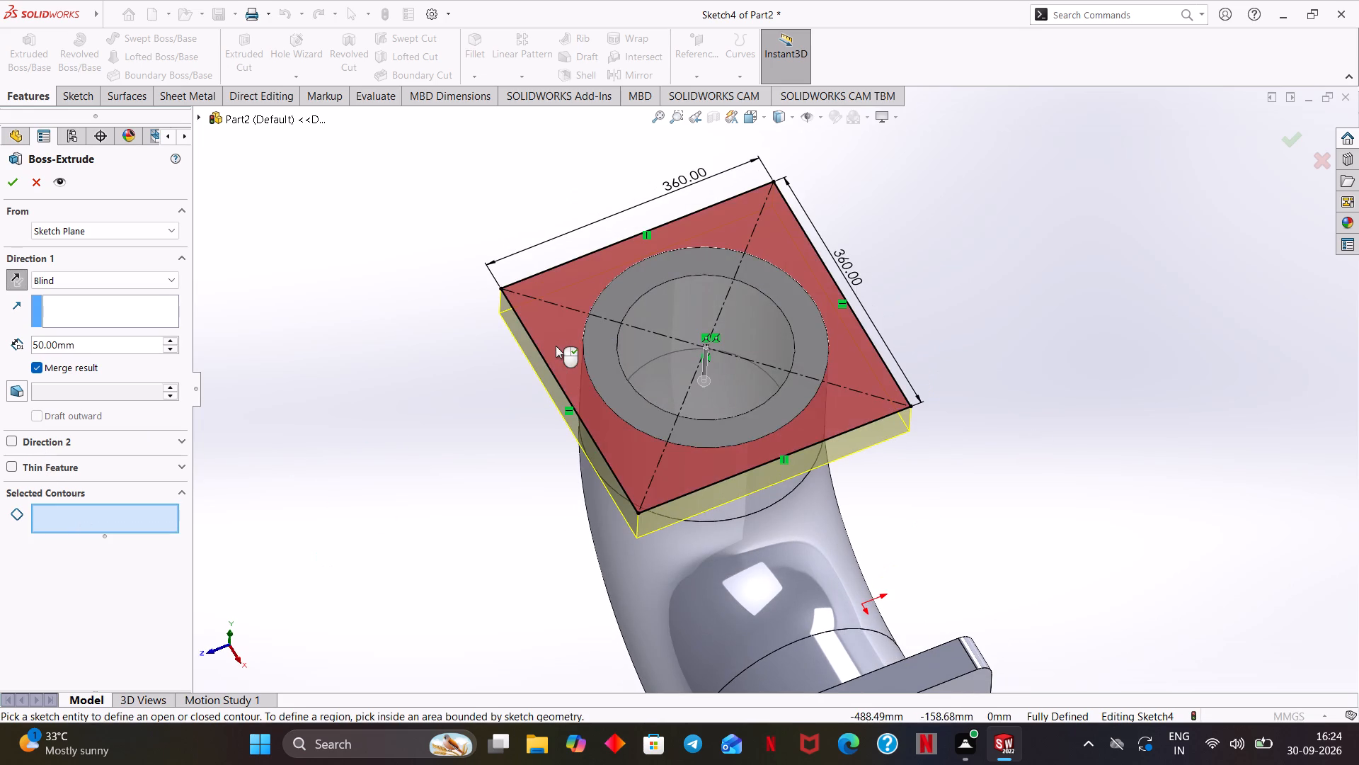
pyautogui.click(556, 343)
pyautogui.moveTo(428, 460); pyautogui.dragTo(460, 380, button='middle')
pyautogui.click(33, 463)
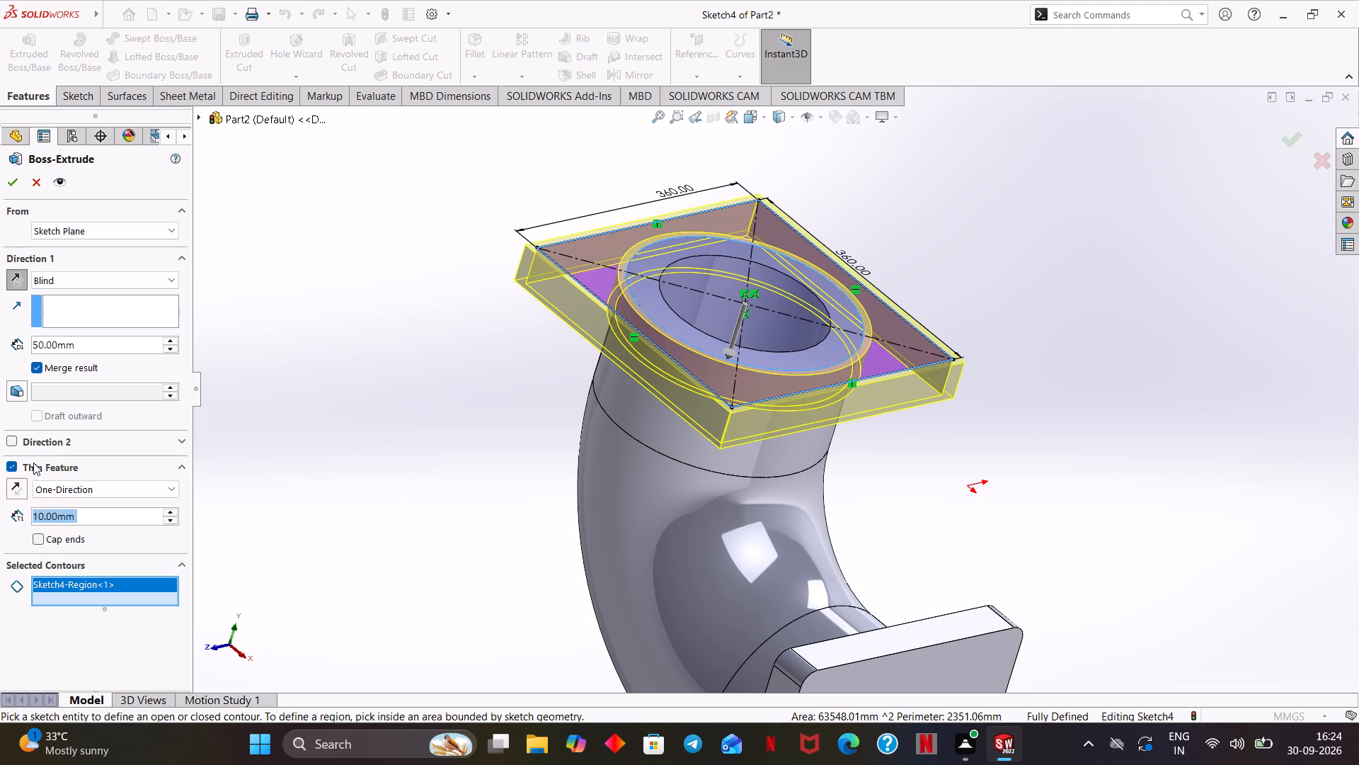
pyautogui.click(8, 462)
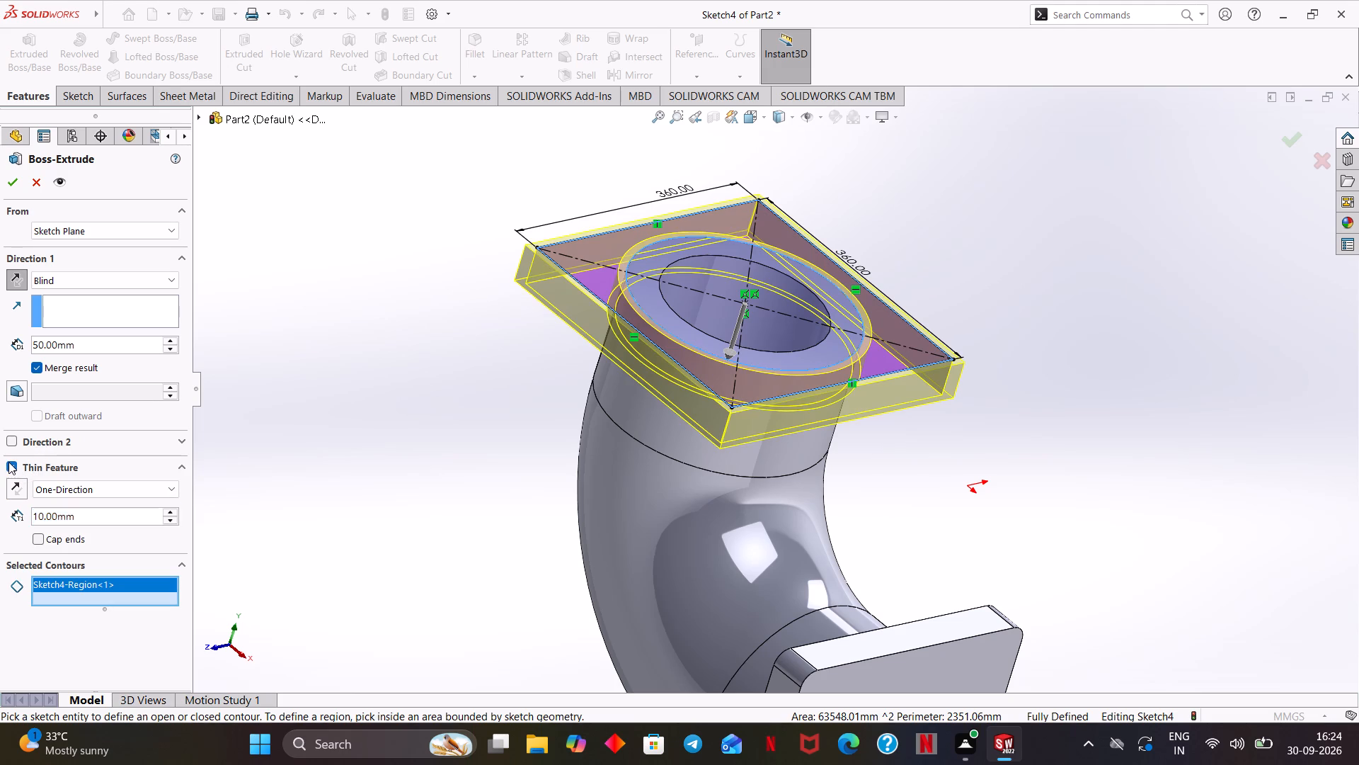
pyautogui.click(5, 184)
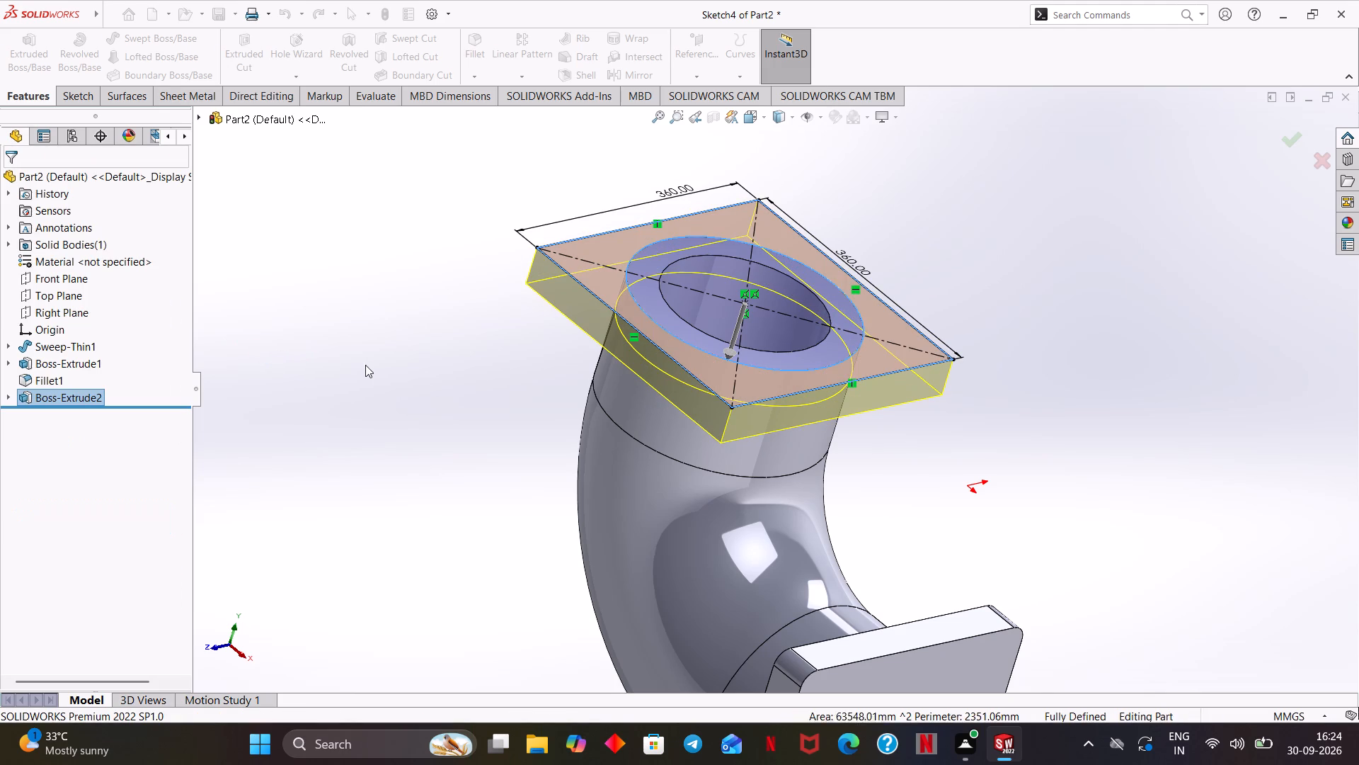
pyautogui.click(366, 365)
# Examine the new flange, its bore and the whole elbow from several sides.
pyautogui.moveTo(475, 440); pyautogui.dragTo(446, 617, button='middle')
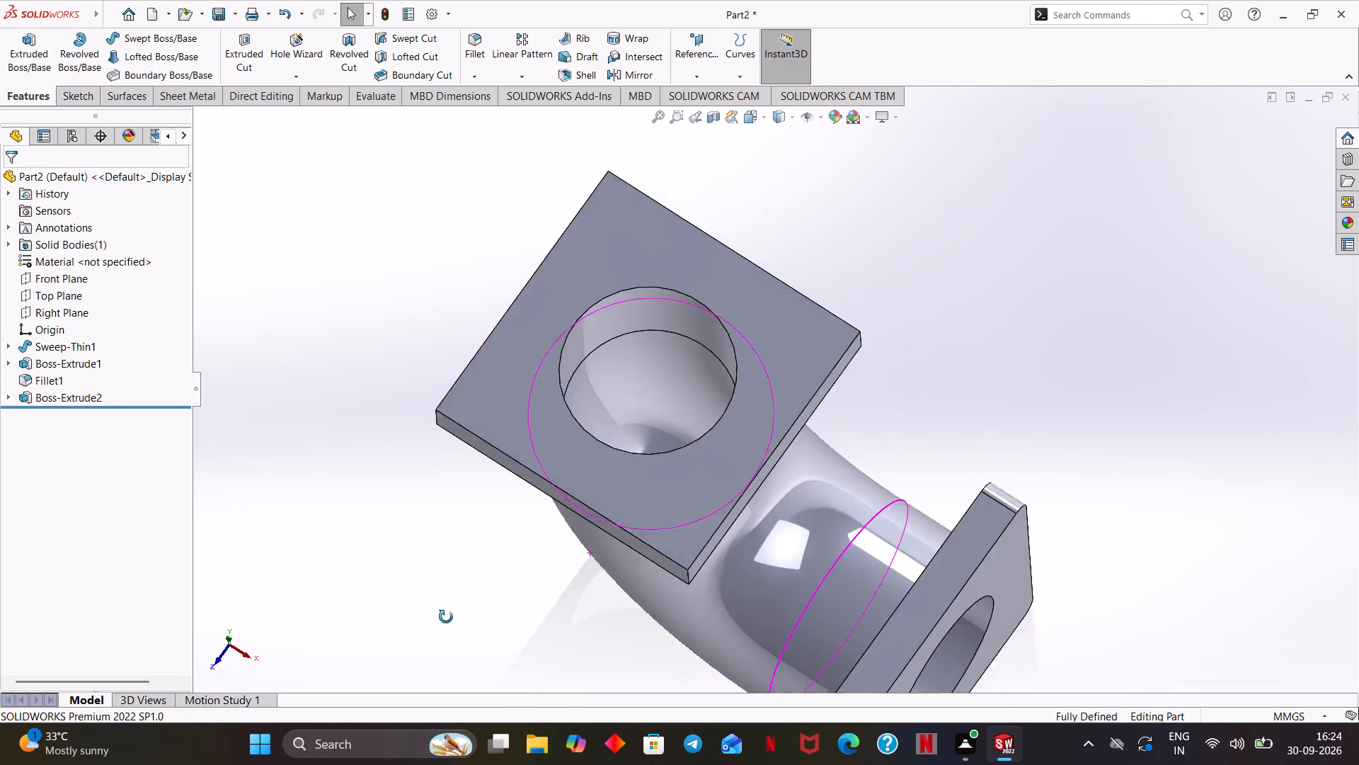
pyautogui.moveTo(446, 617); pyautogui.dragTo(541, 415, button='middle')
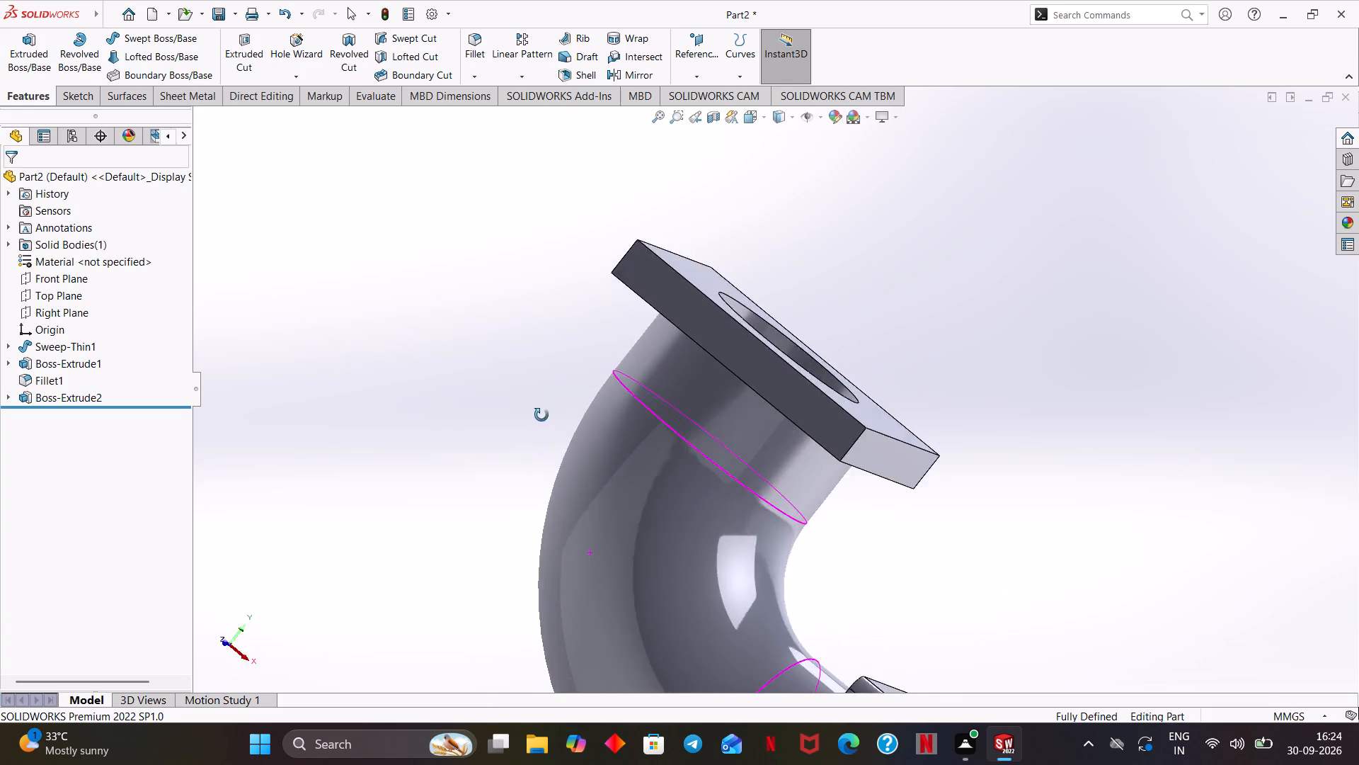
pyautogui.moveTo(541, 415); pyautogui.dragTo(482, 487, button='middle')
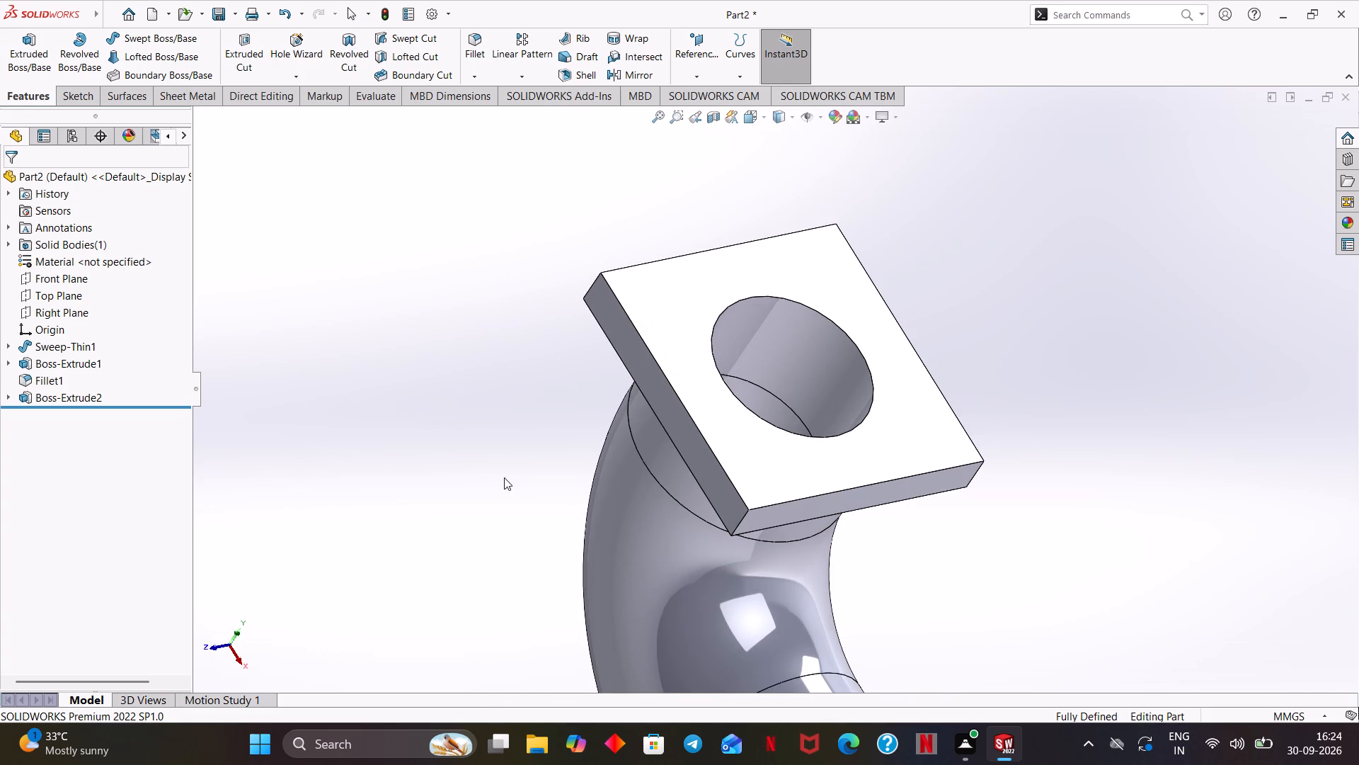
pyautogui.scroll(2, 504, 477)
pyautogui.scroll(1, 895, 545)
pyautogui.keyDown('ctrl'); pyautogui.moveTo(922, 548); pyautogui.dragTo(895, 431, button='middle'); pyautogui.keyUp('ctrl')
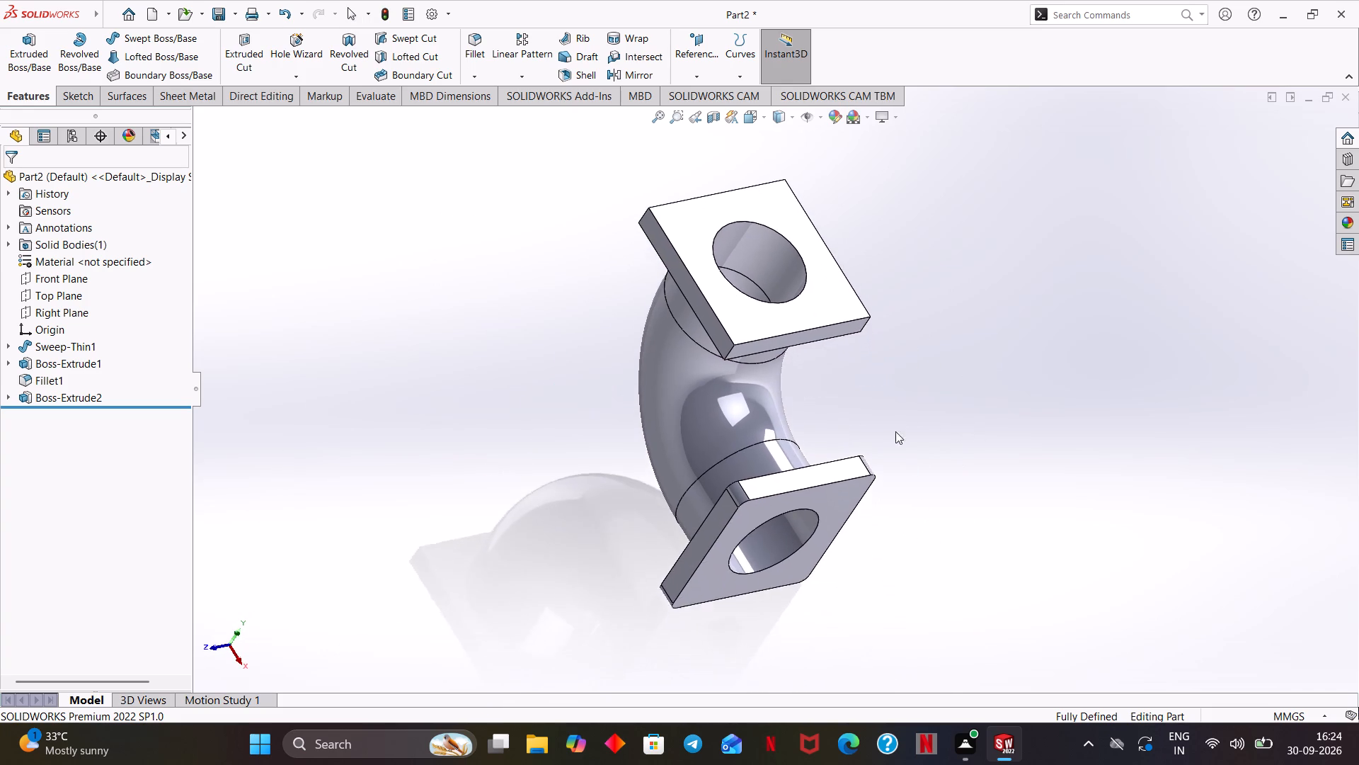
pyautogui.keyDown('ctrl'); pyautogui.moveTo(895, 431); pyautogui.dragTo(895, 432, button='middle'); pyautogui.keyUp('ctrl')
pyautogui.moveTo(901, 451); pyautogui.dragTo(842, 477, button='middle')
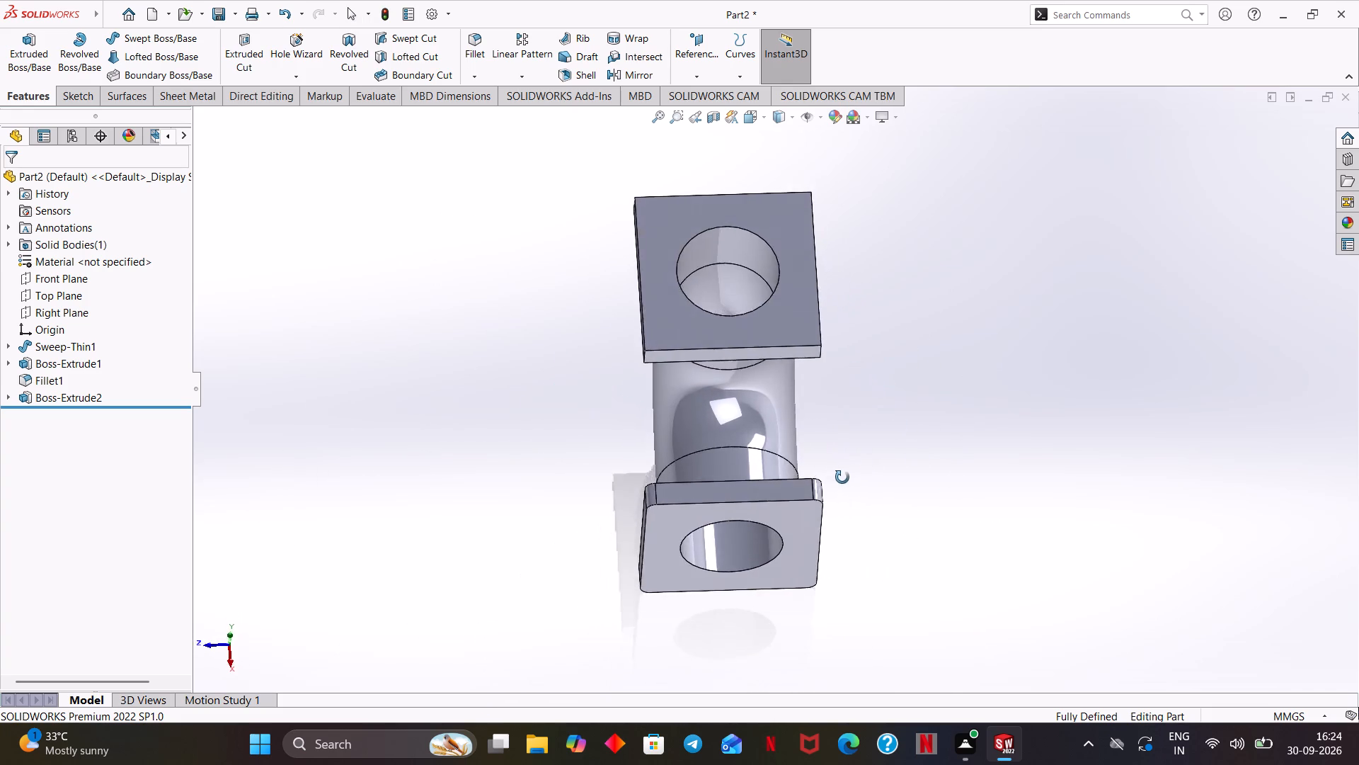
pyautogui.moveTo(842, 477); pyautogui.dragTo(932, 569, button='middle')
# Fillet the four short corner edges of the new square flange with a 20 mm radius.
pyautogui.scroll(-1, 848, 487)
pyautogui.keyDown('ctrl'); pyautogui.moveTo(438, 370); pyautogui.dragTo(430, 447, button='middle'); pyautogui.keyUp('ctrl')
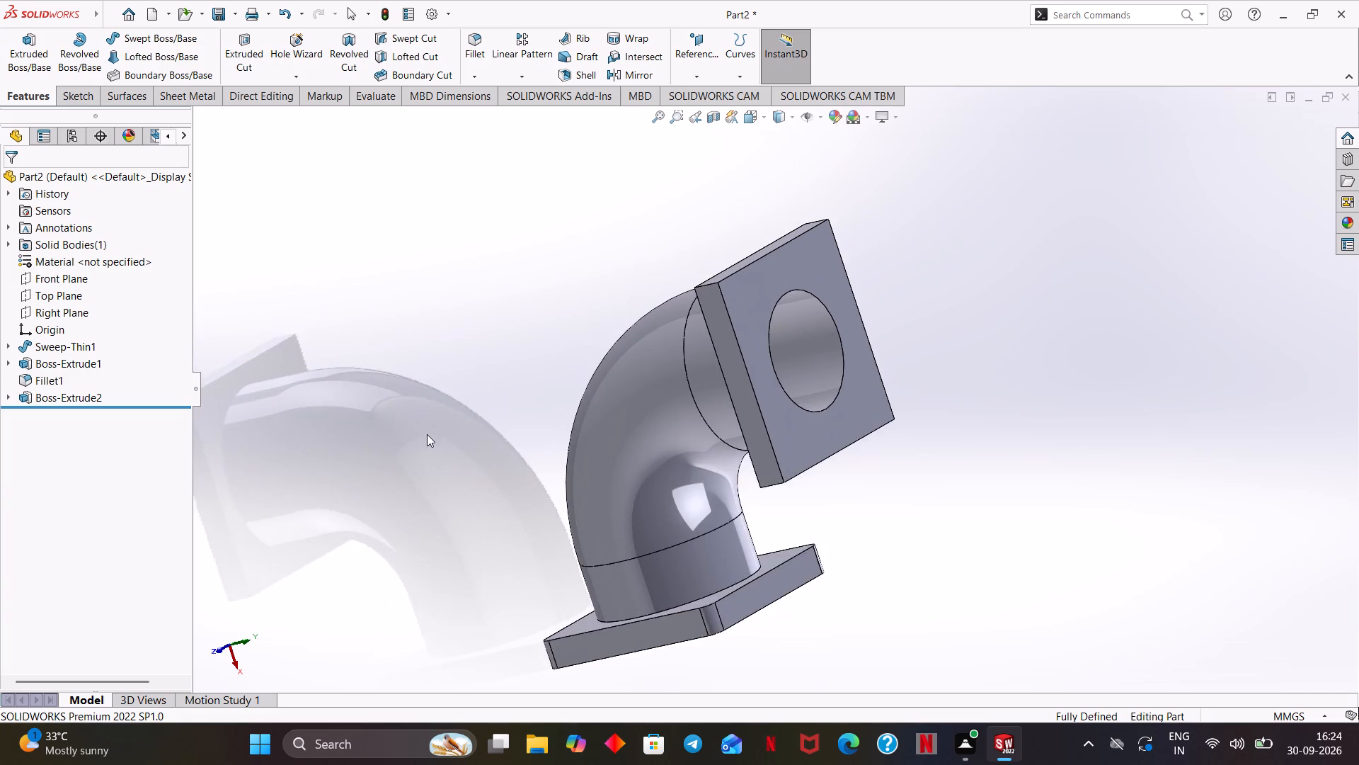
pyautogui.scroll(-1, 427, 434)
pyautogui.keyDown('ctrl'); pyautogui.moveTo(452, 390); pyautogui.dragTo(420, 423, button='middle'); pyautogui.keyUp('ctrl')
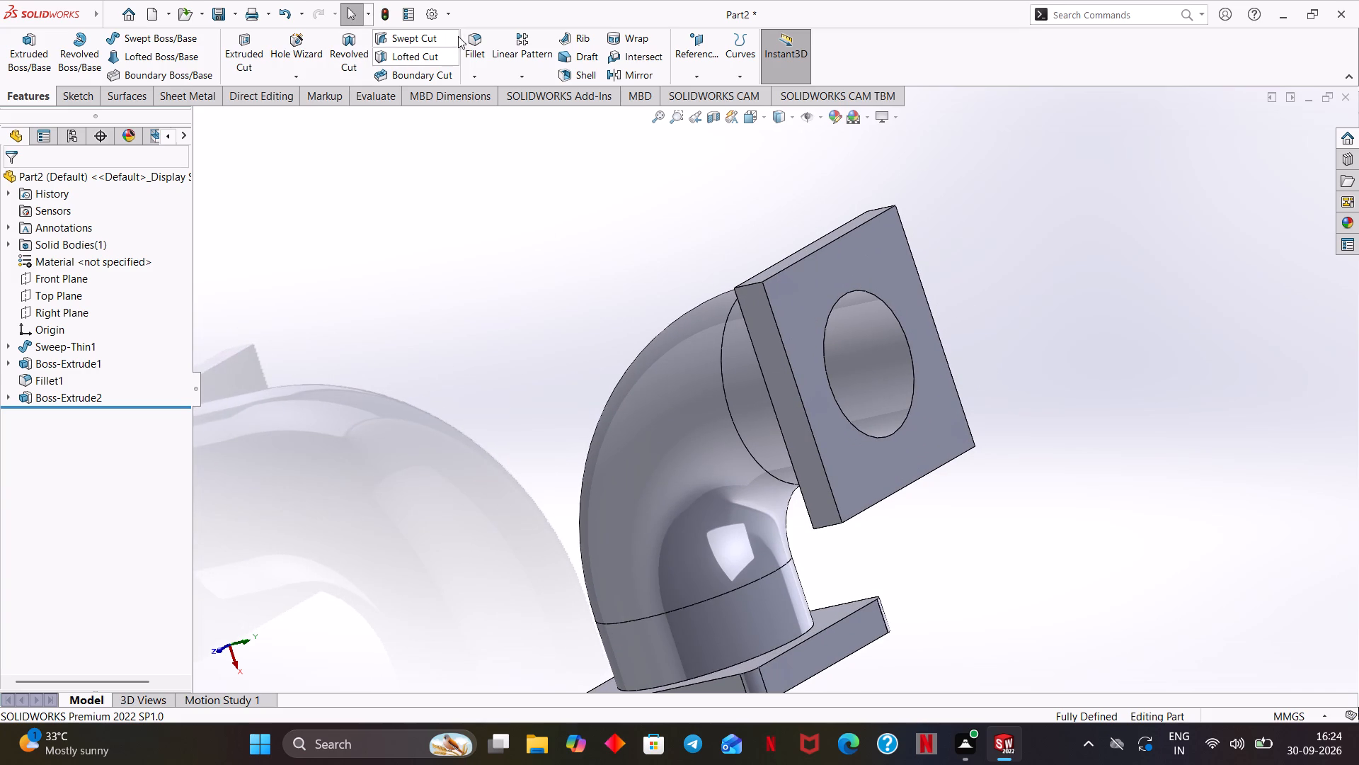
pyautogui.click(467, 35)
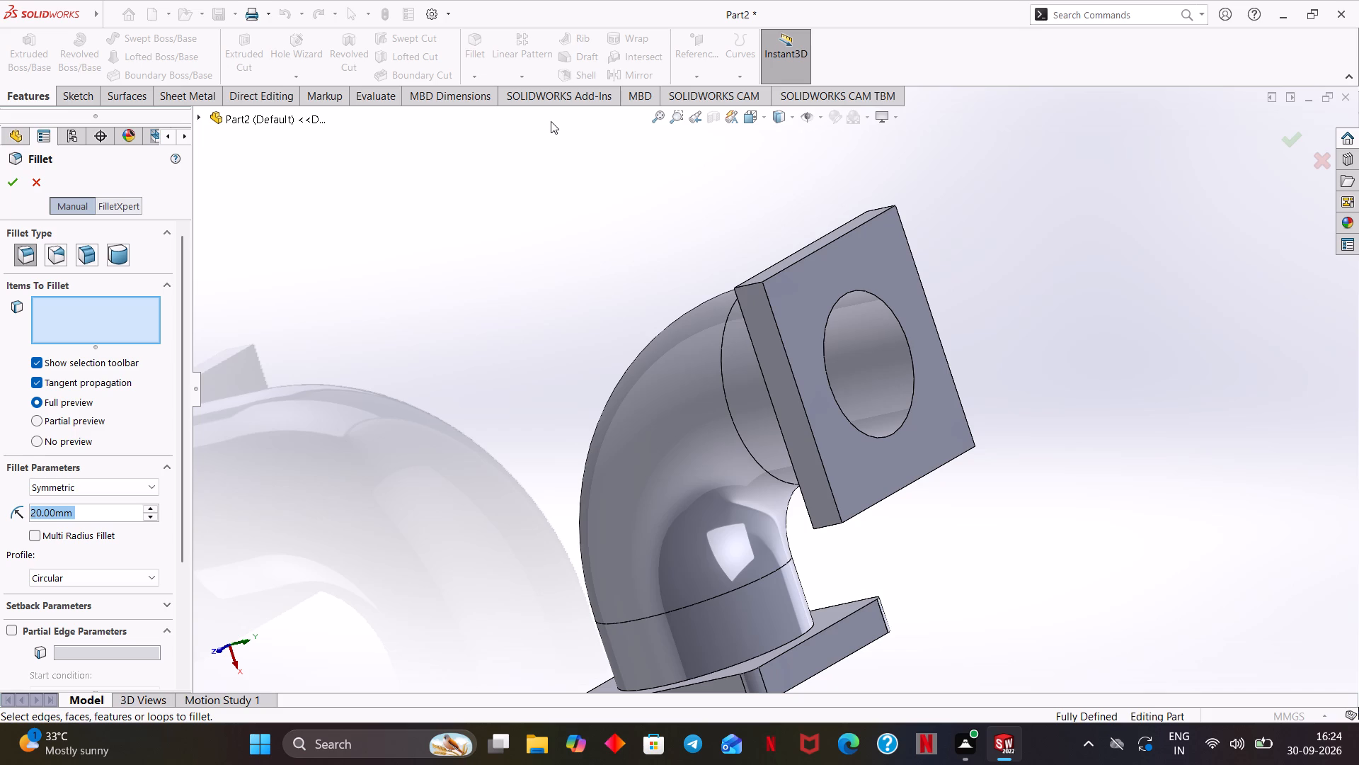
pyautogui.click(750, 282)
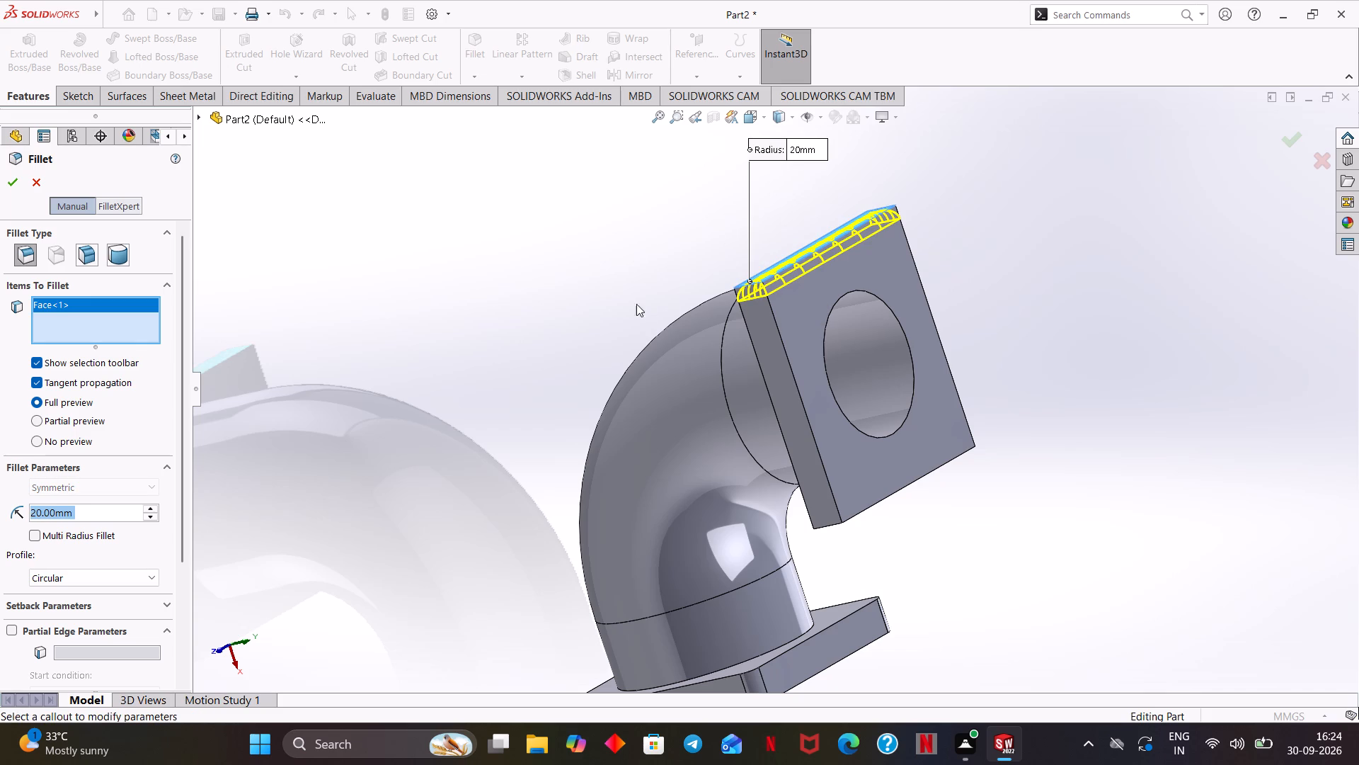
pyautogui.rightClick(108, 308)
pyautogui.click(162, 321)
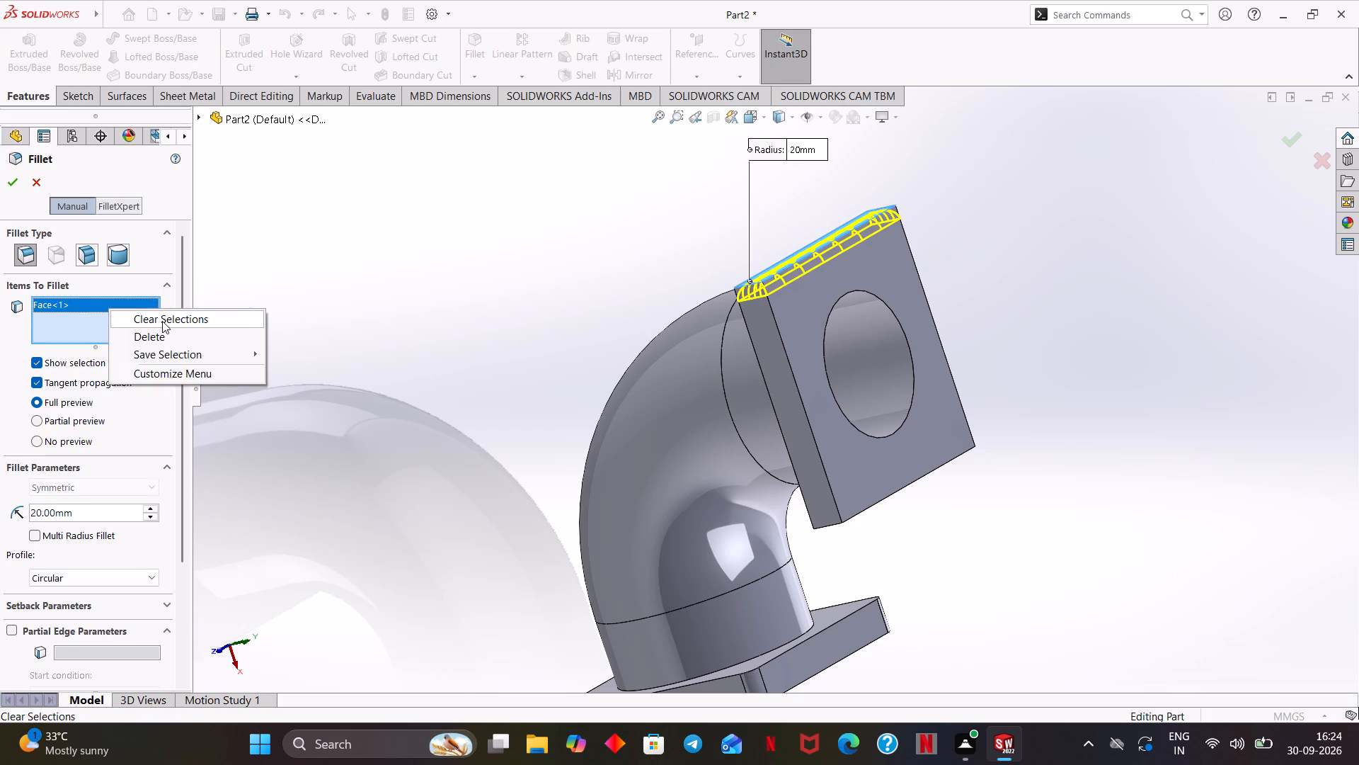
pyautogui.moveTo(339, 335); pyautogui.dragTo(348, 364, button='middle')
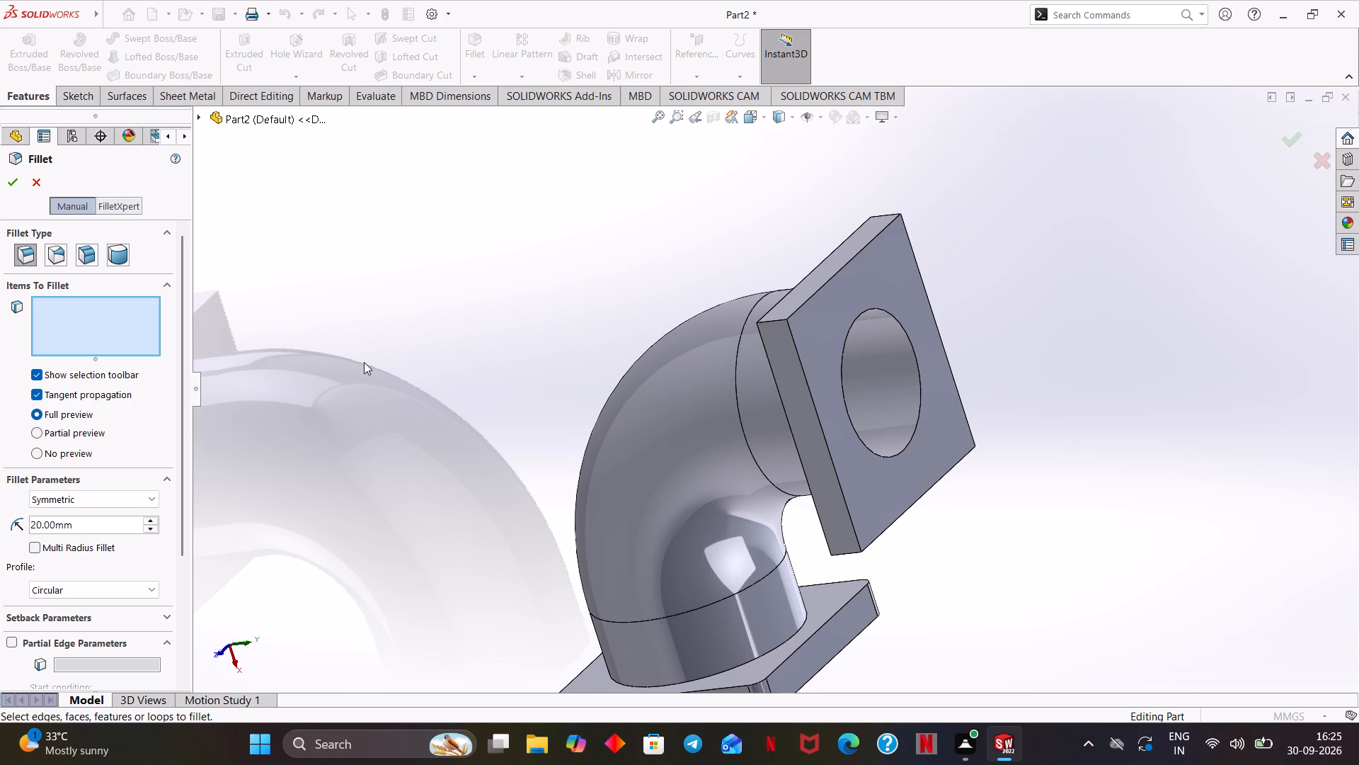
pyautogui.click(773, 319)
pyautogui.click(820, 278)
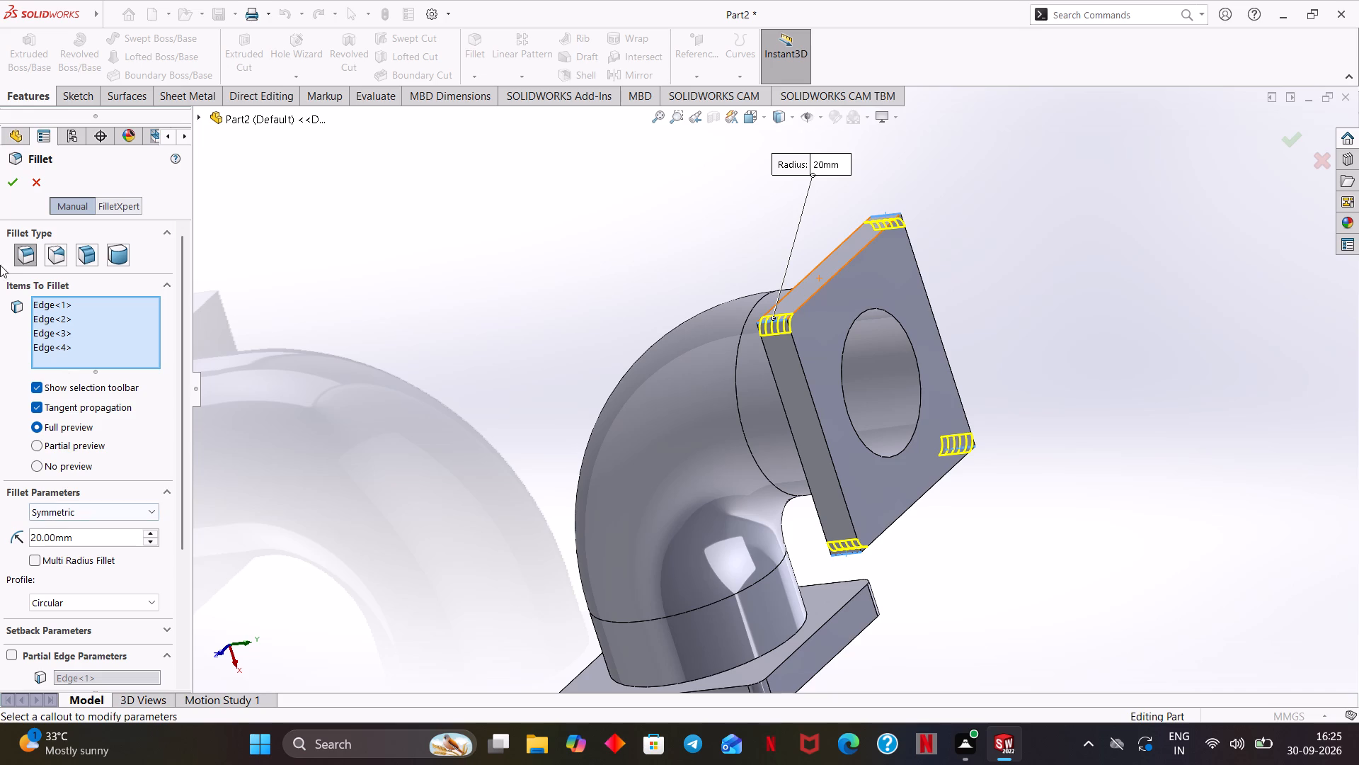
pyautogui.click(13, 188)
pyautogui.click(464, 281)
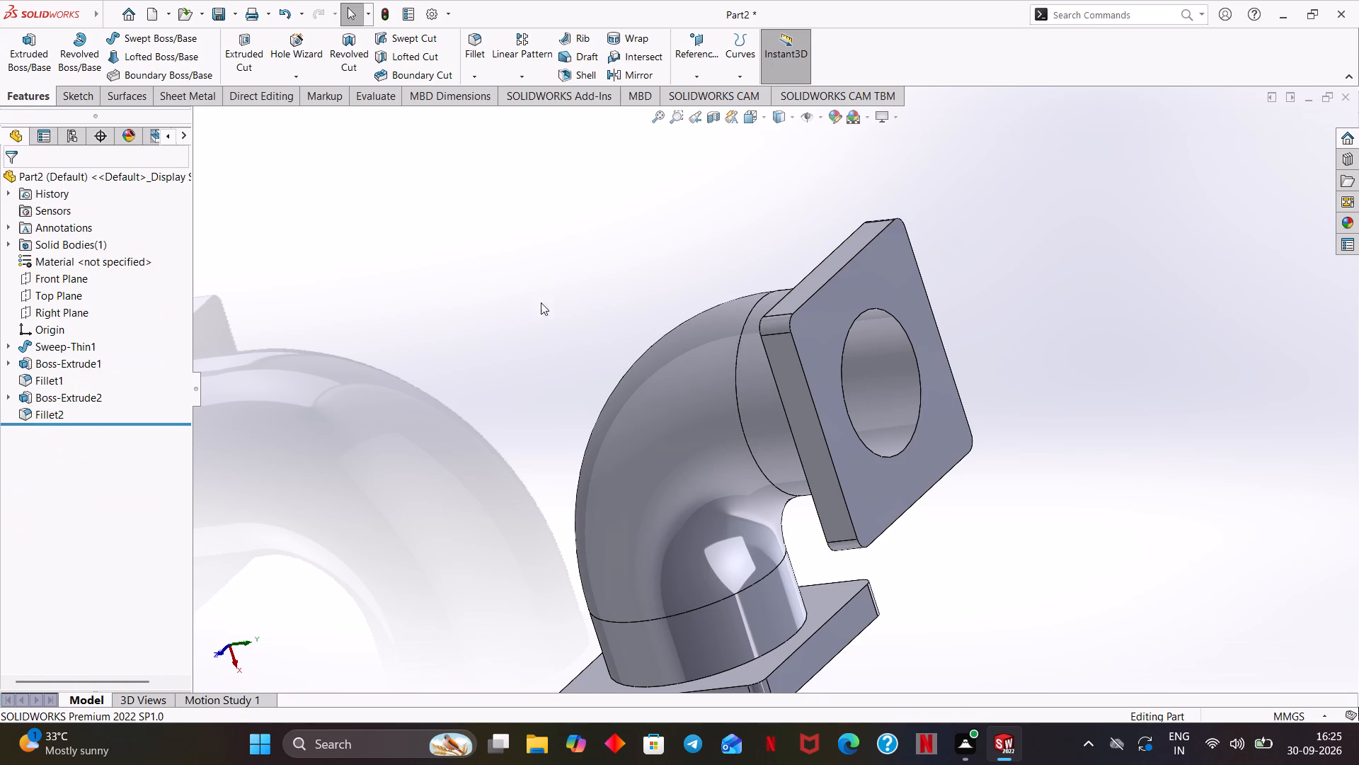
# Open the second flange's extrusion definition, review its depth, direction and selected contour, and close it.
pyautogui.hotkey('ctrl', '7')
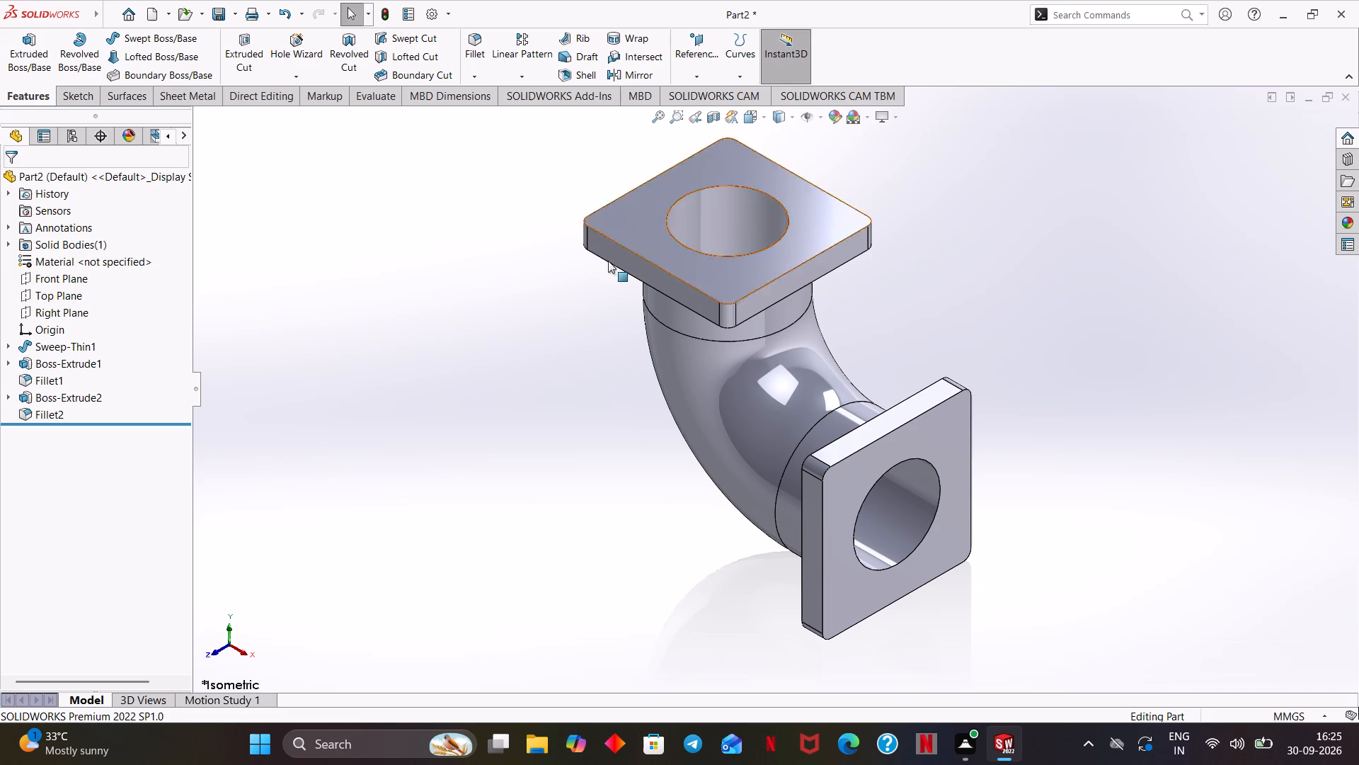
pyautogui.click(42, 395)
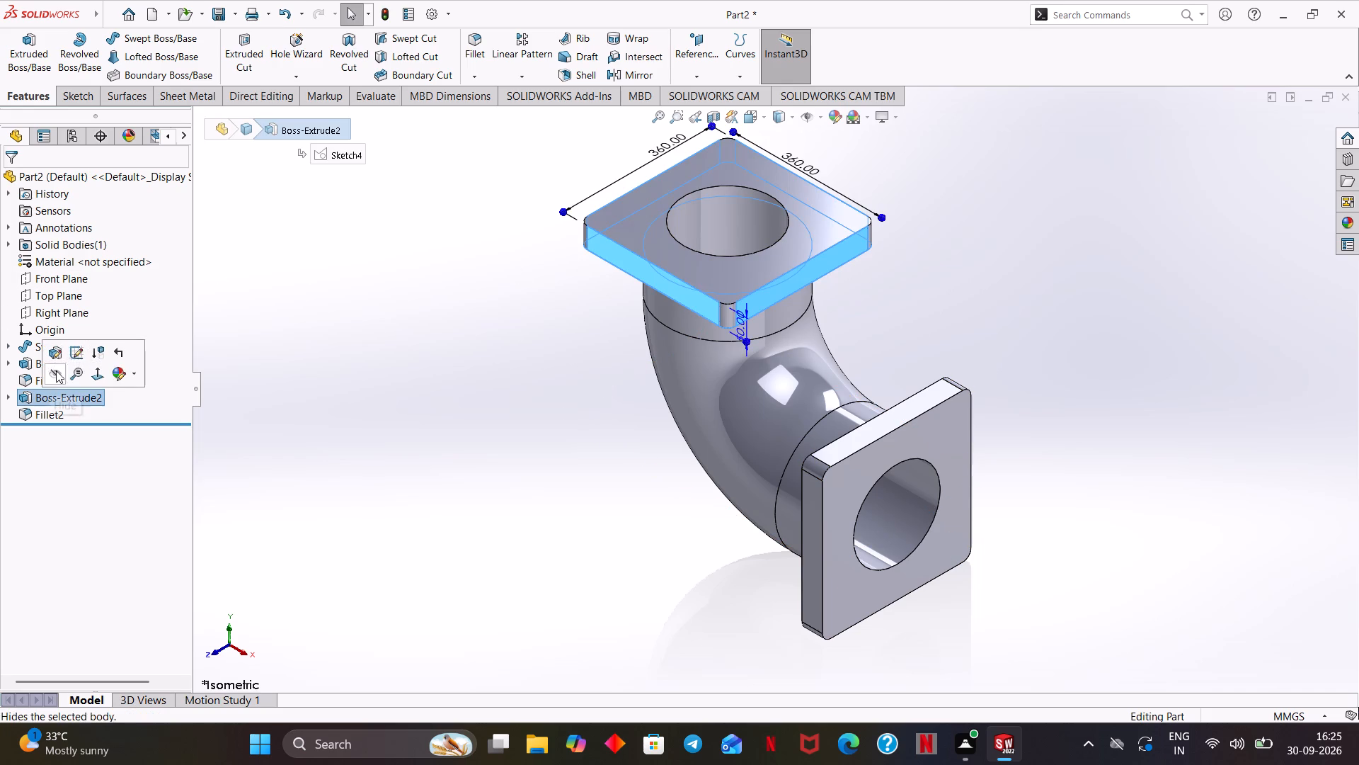
pyautogui.click(57, 355)
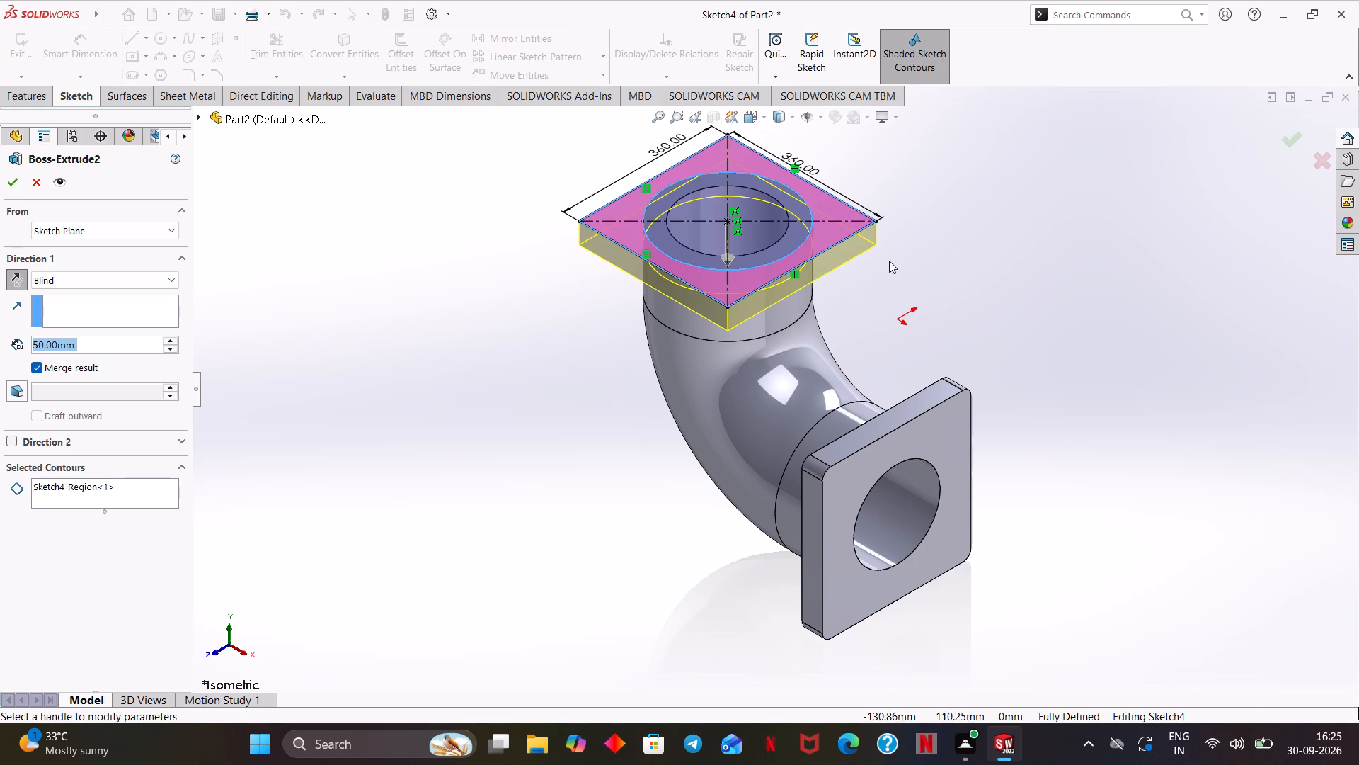
pyautogui.moveTo(891, 260); pyautogui.dragTo(841, 325, button='middle')
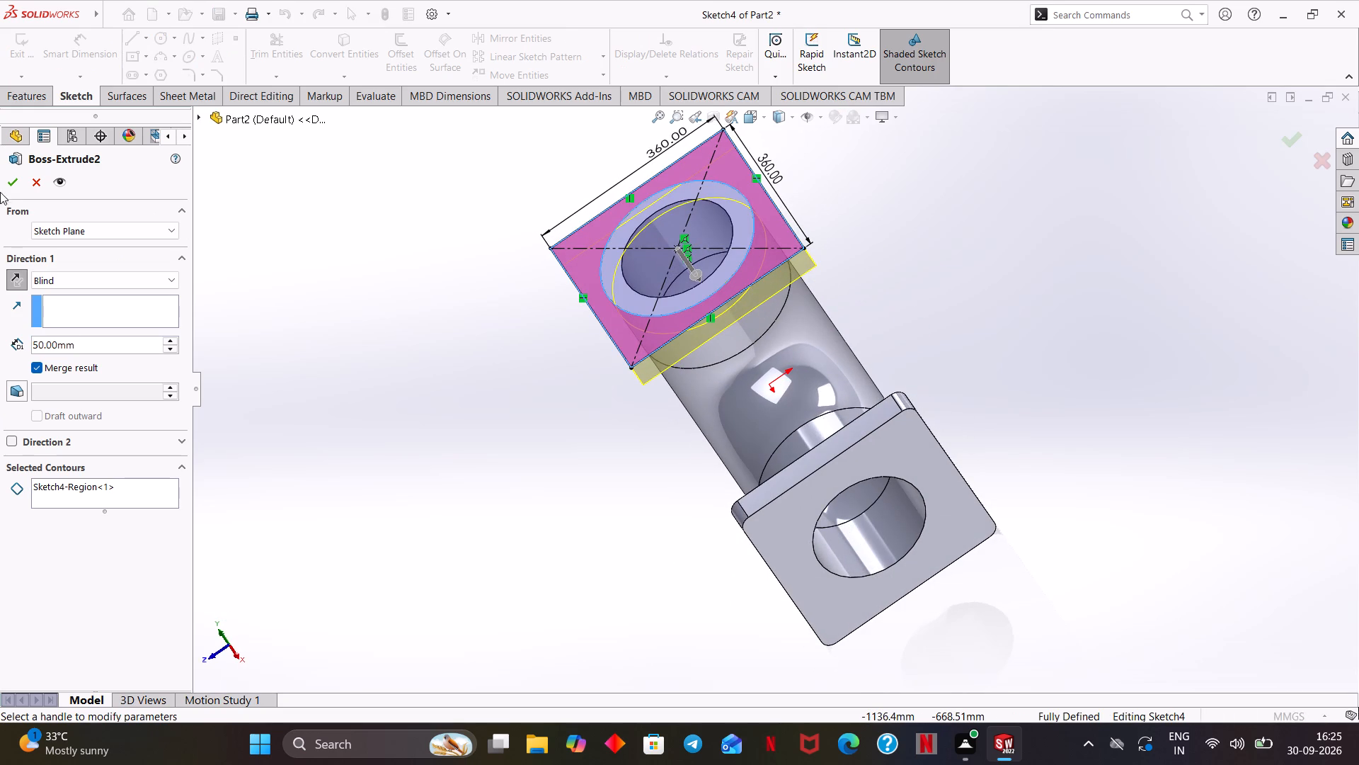
pyautogui.click(6, 181)
pyautogui.click(968, 242)
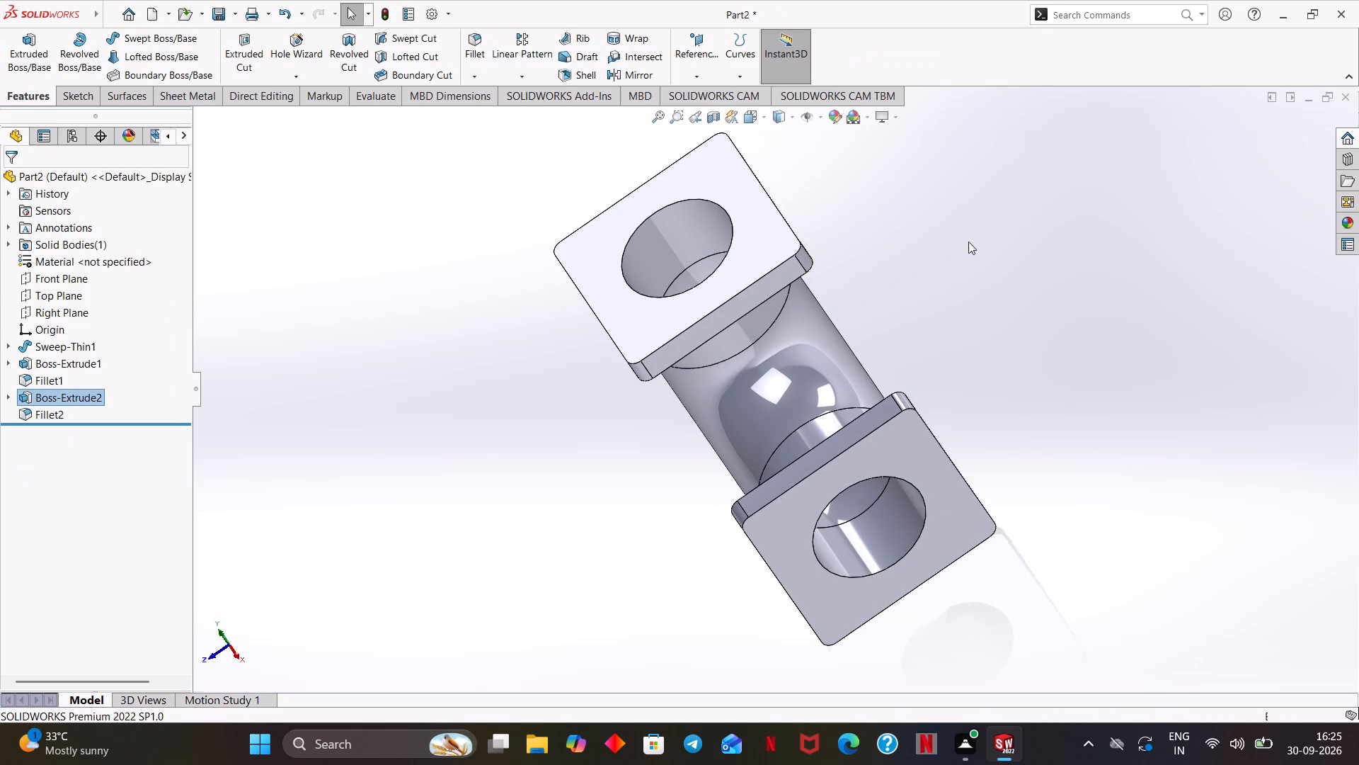
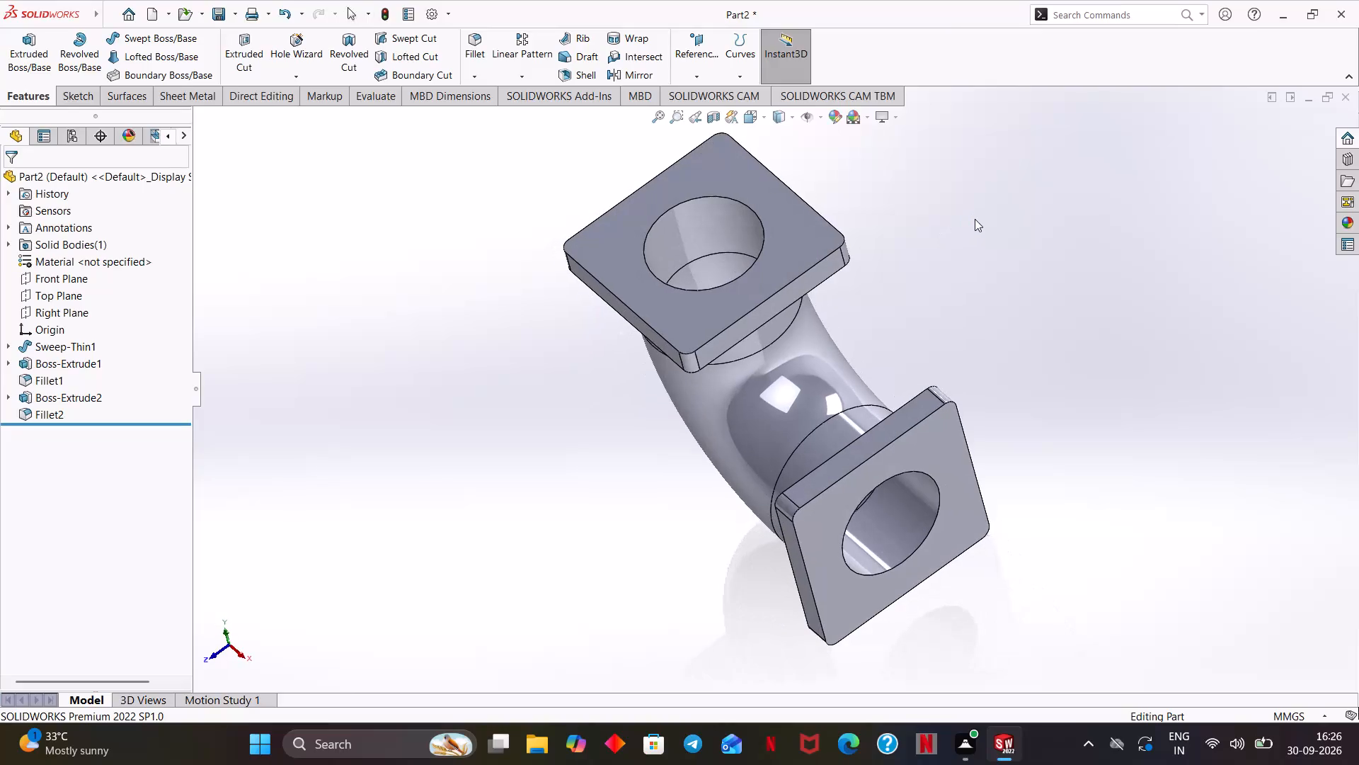
# Start a new sketch on the outer face of the elbow's side-facing square flange, viewed straight on.
pyautogui.hotkey('ctrl', '7')
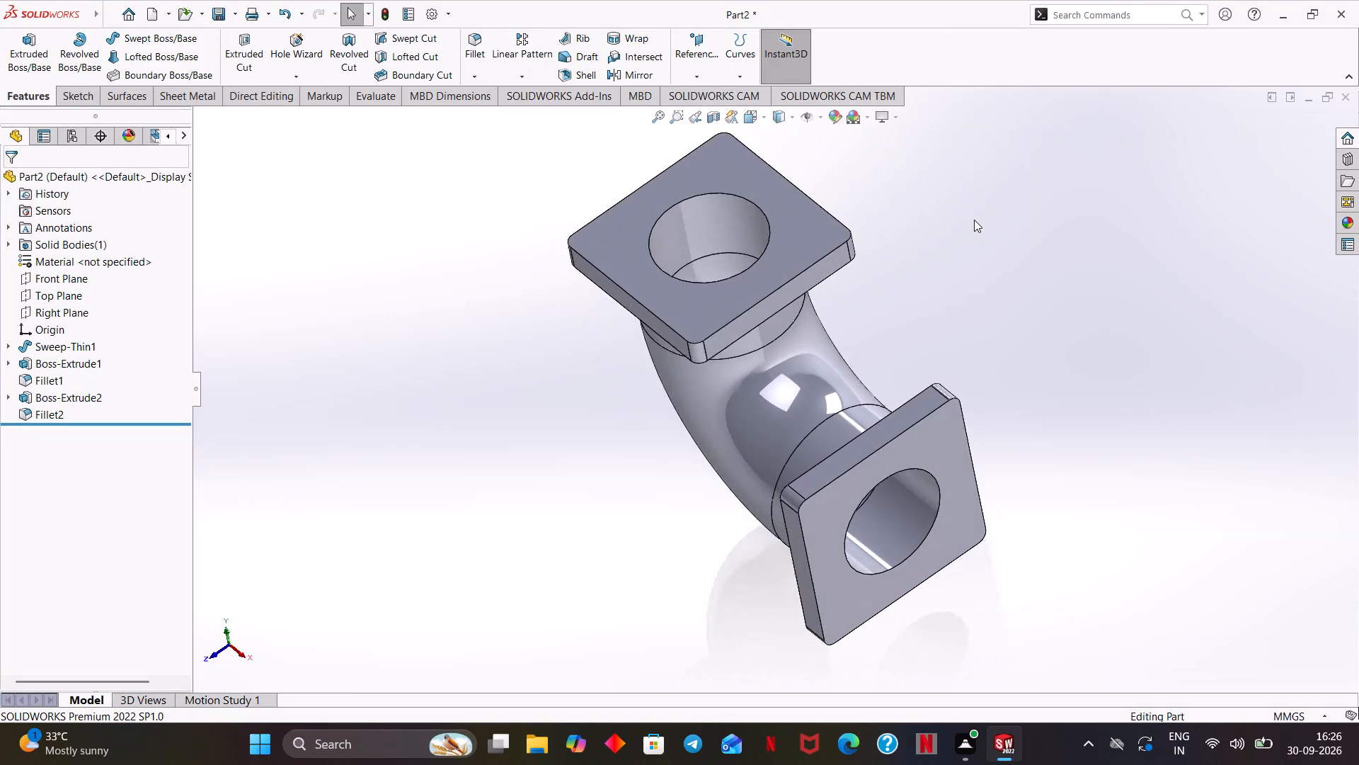
pyautogui.click(939, 431)
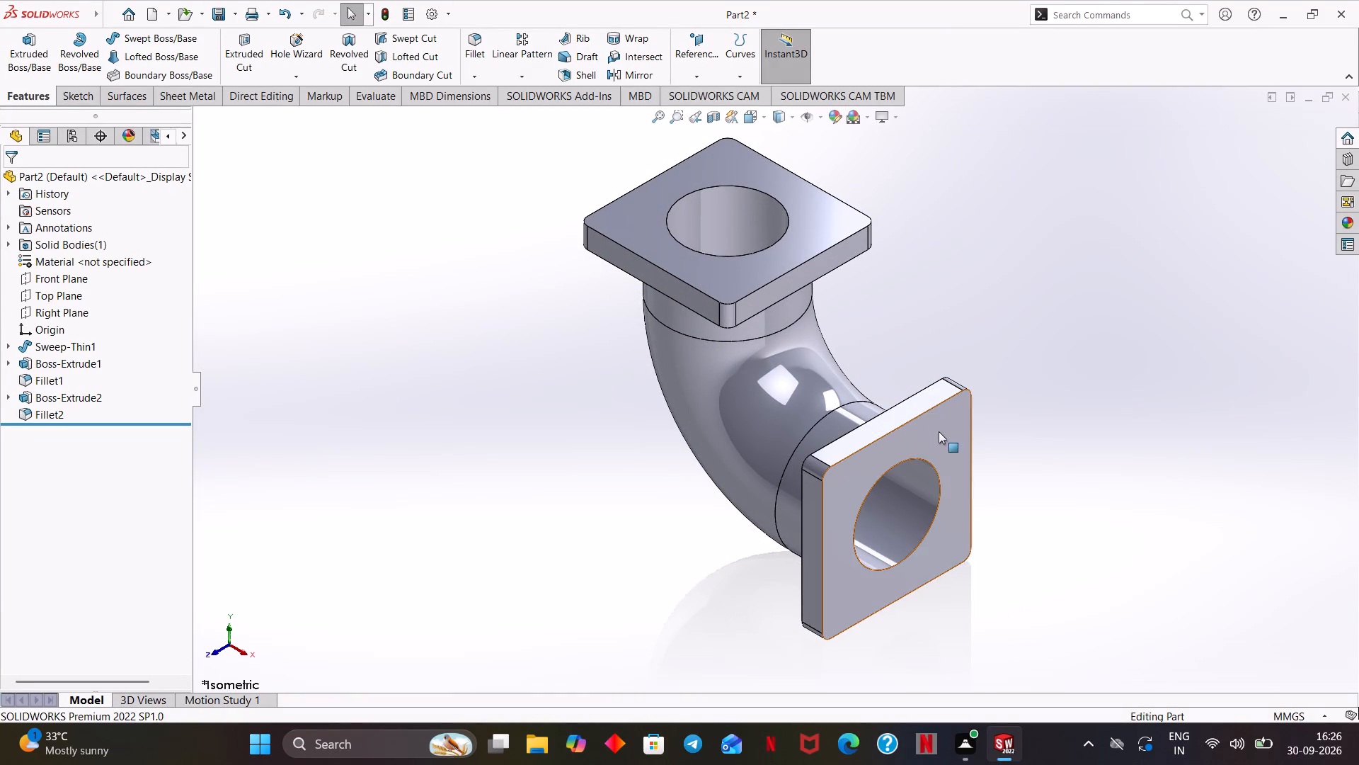
pyautogui.click(1004, 388)
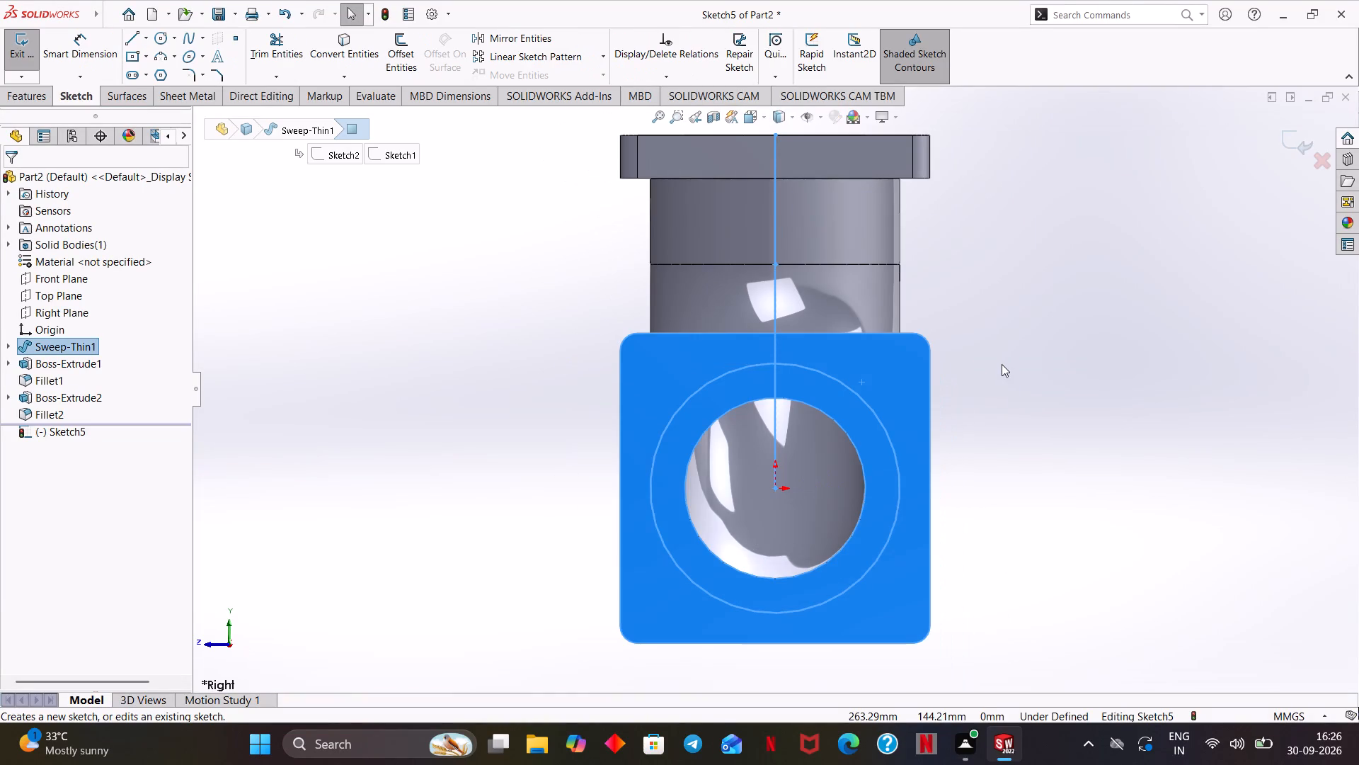
pyautogui.click(1009, 346)
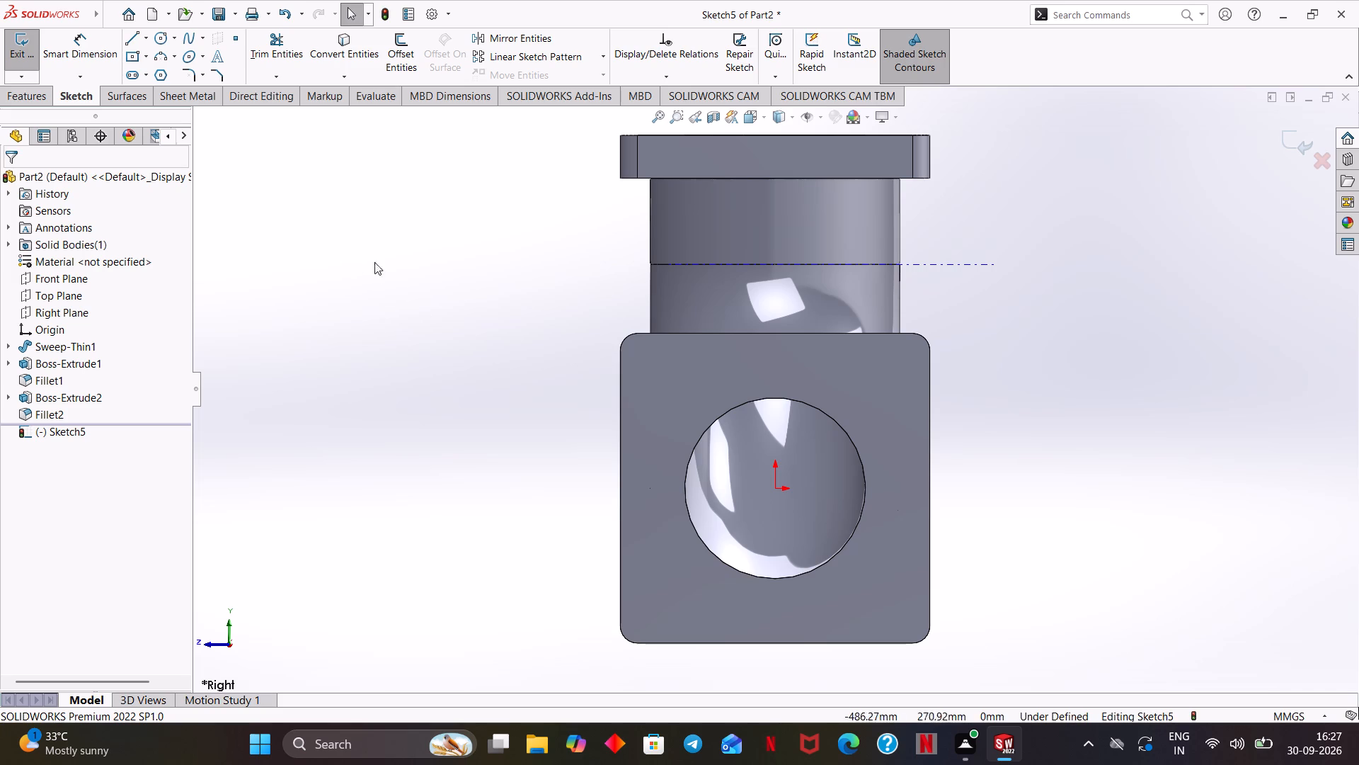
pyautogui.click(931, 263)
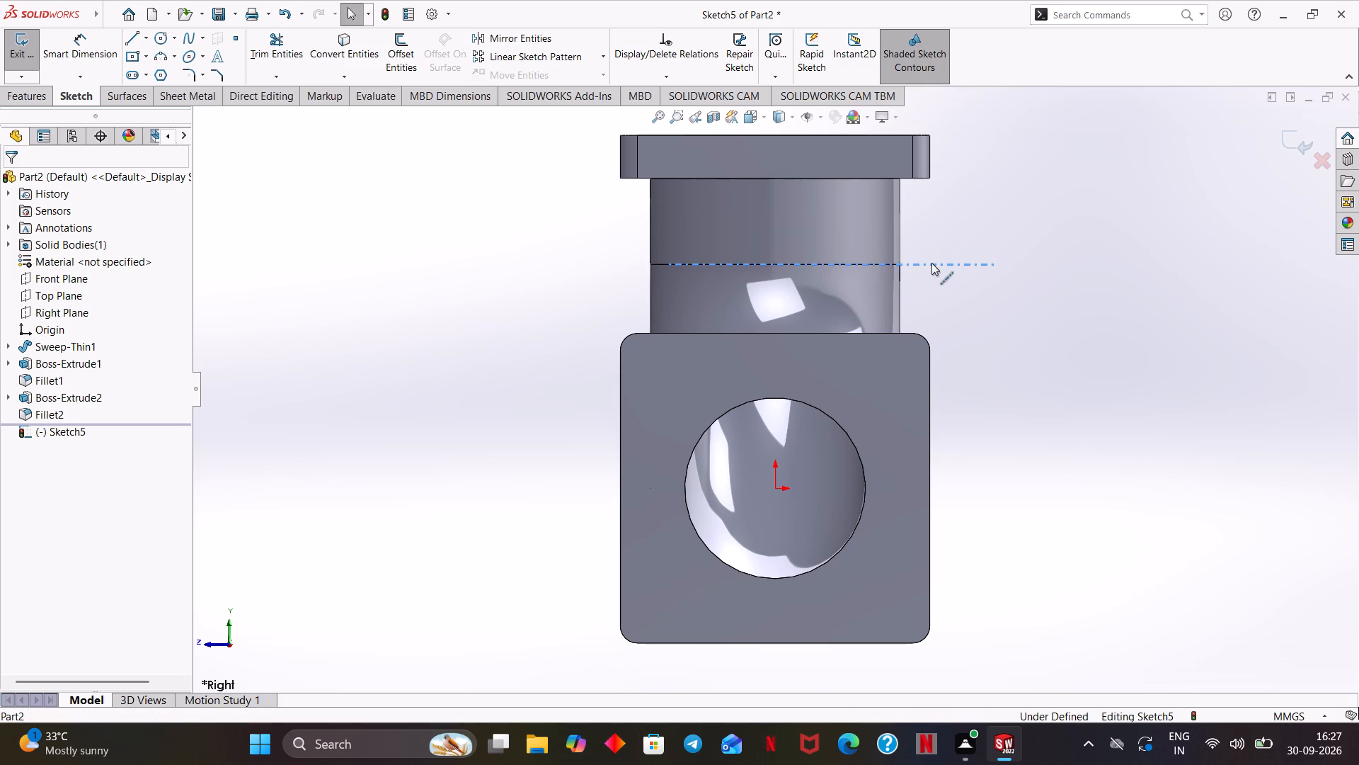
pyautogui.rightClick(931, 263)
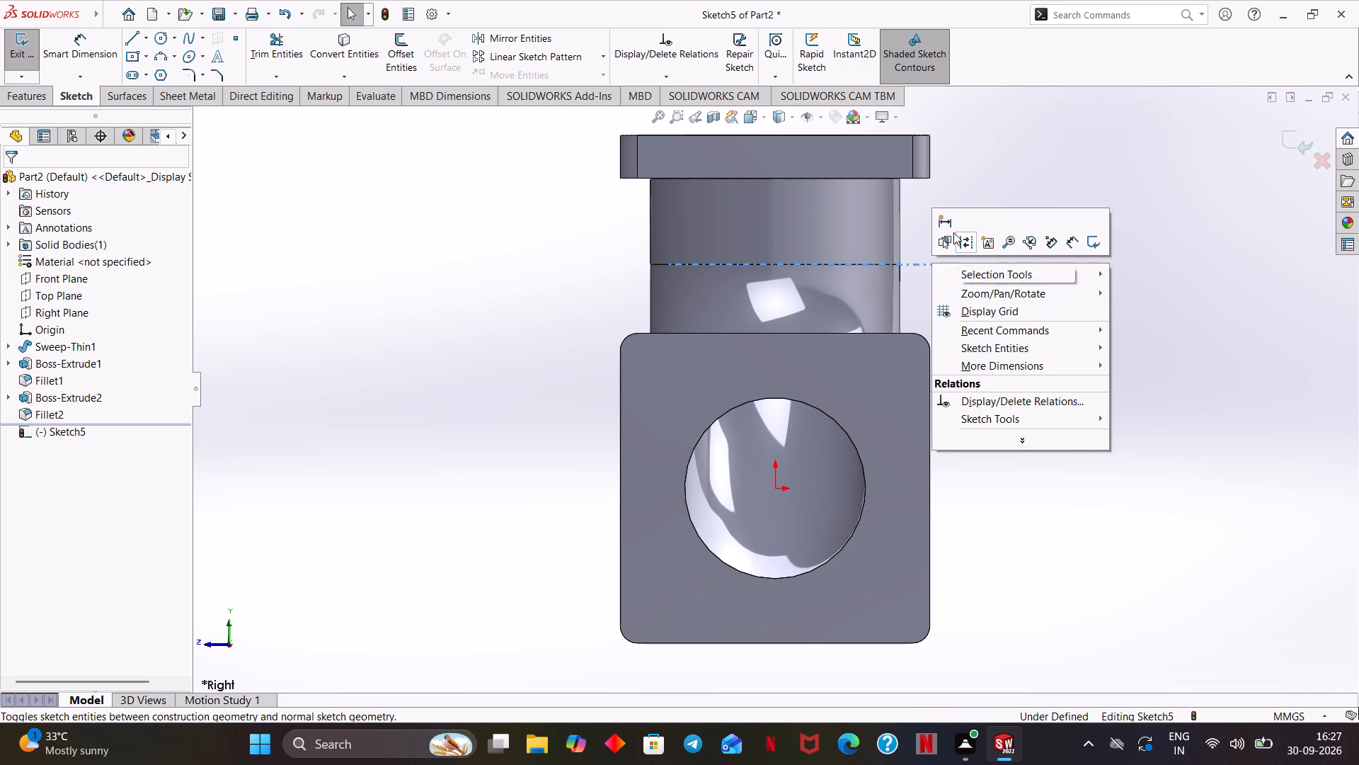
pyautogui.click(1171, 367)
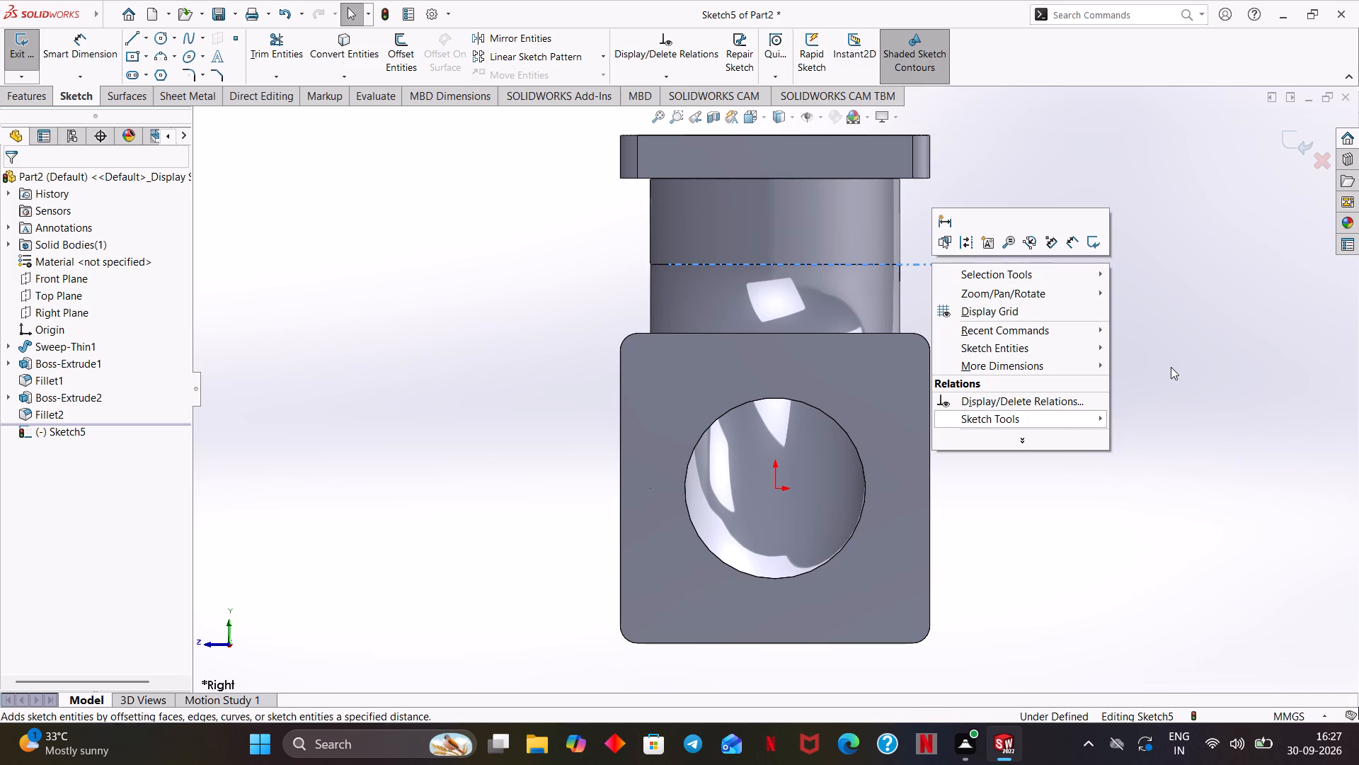
# Sketch a center rectangle from the bore center, about 286 by 281 mm, and make its lines construction geometry.
pyautogui.click(131, 55)
pyautogui.click(775, 487)
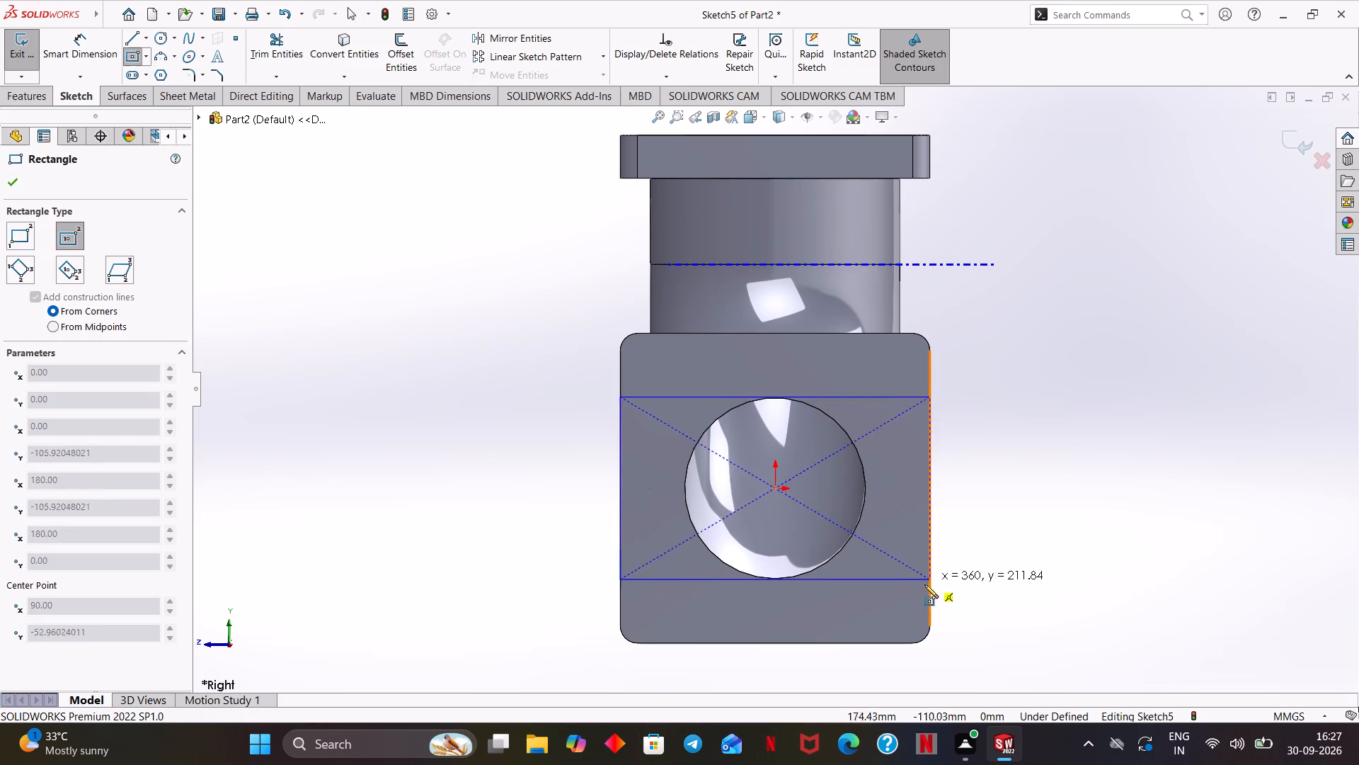
pyautogui.click(898, 609)
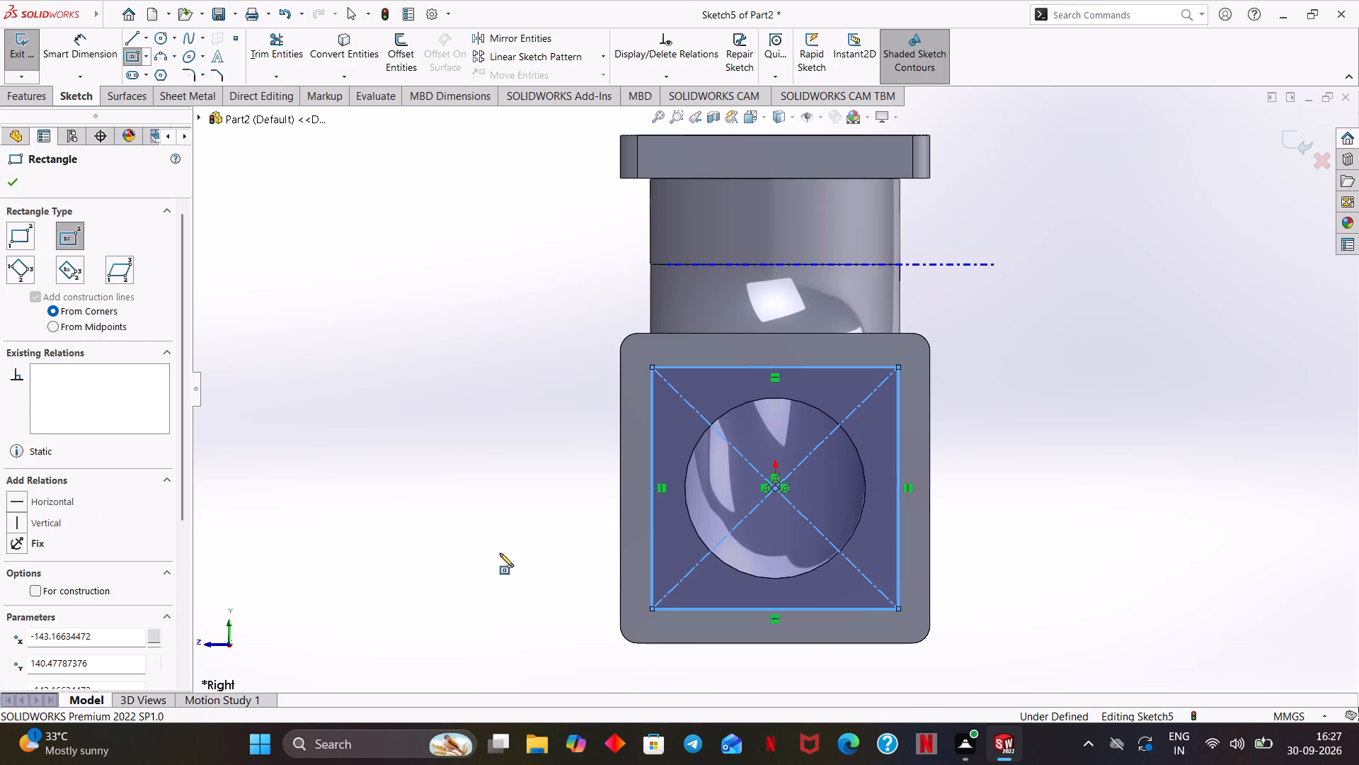
pyautogui.scroll(-1, 156, 552)
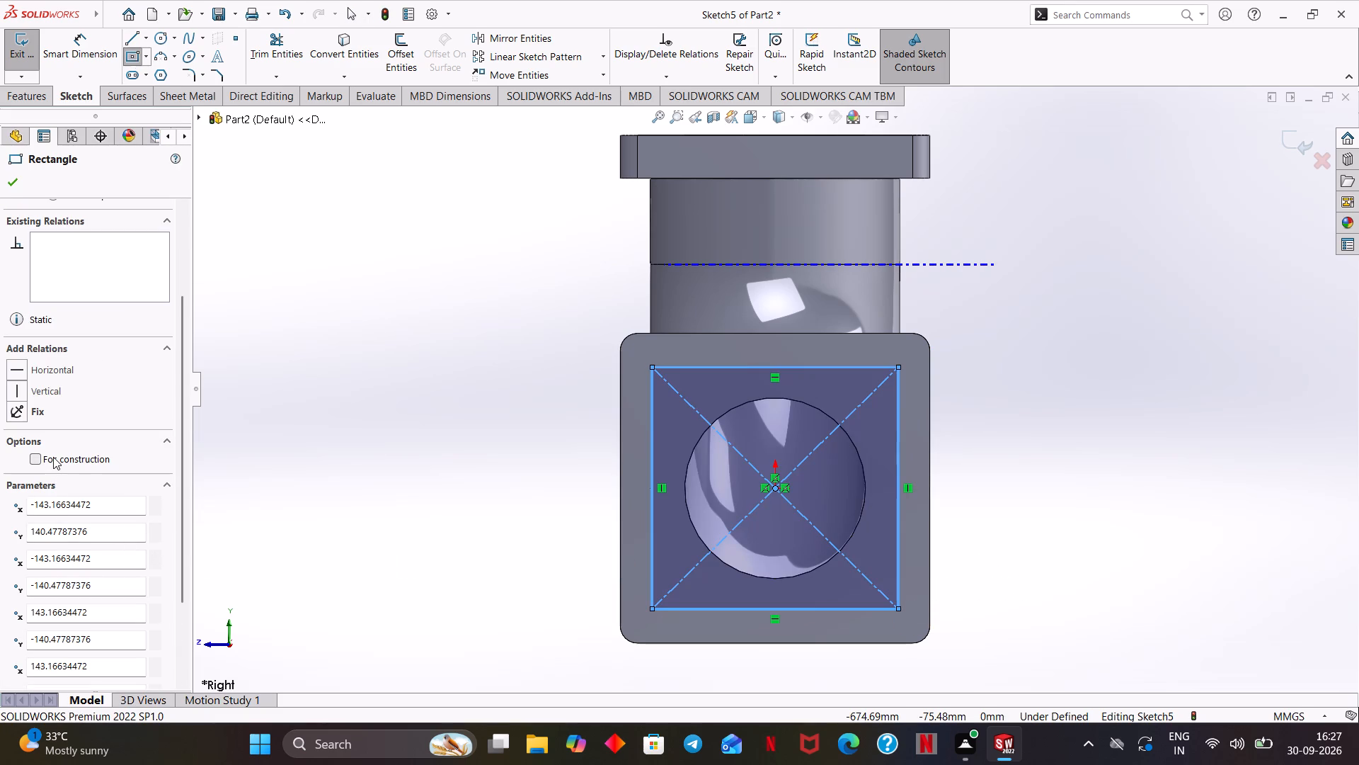
pyautogui.click(53, 457)
pyautogui.click(12, 186)
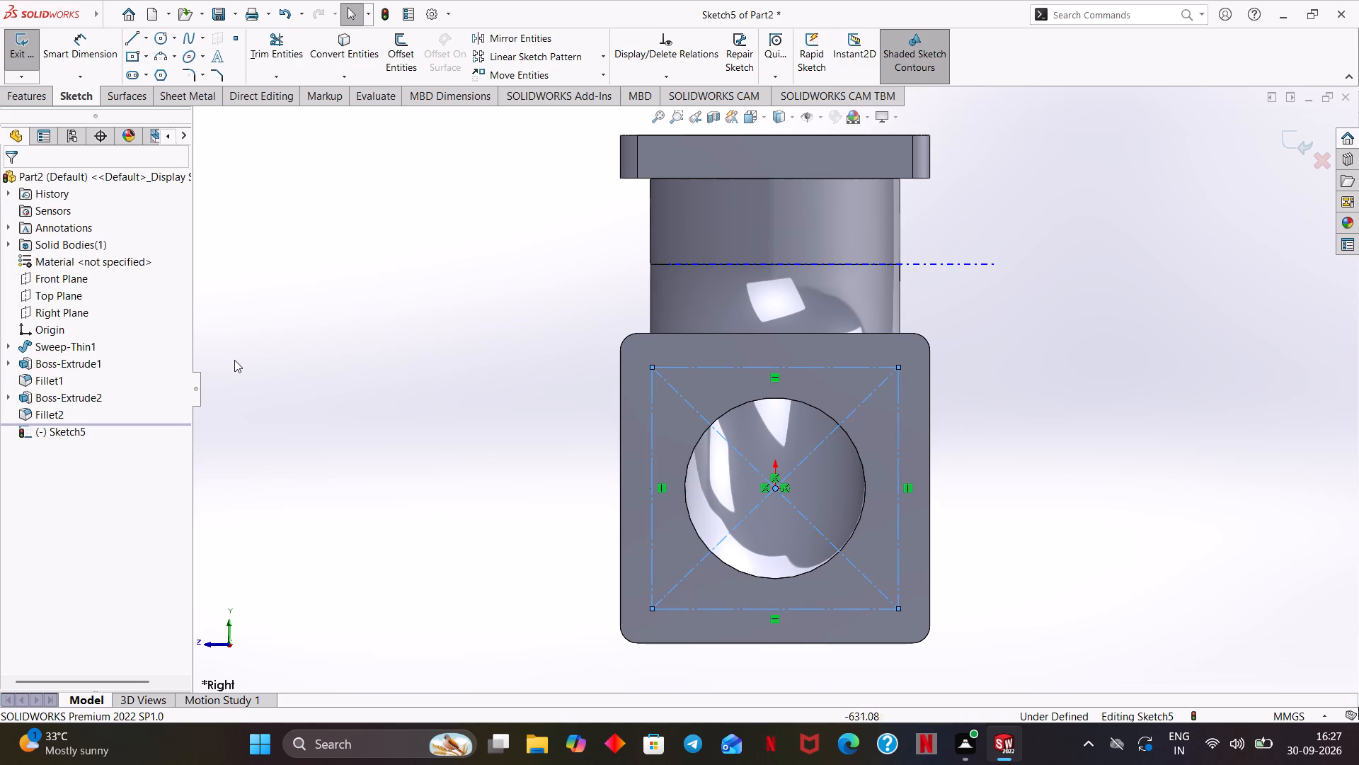
# Draw a circle centered on the construction rectangle's upper-left corner and dimension its diameter to 60 mm.
pyautogui.click(161, 40)
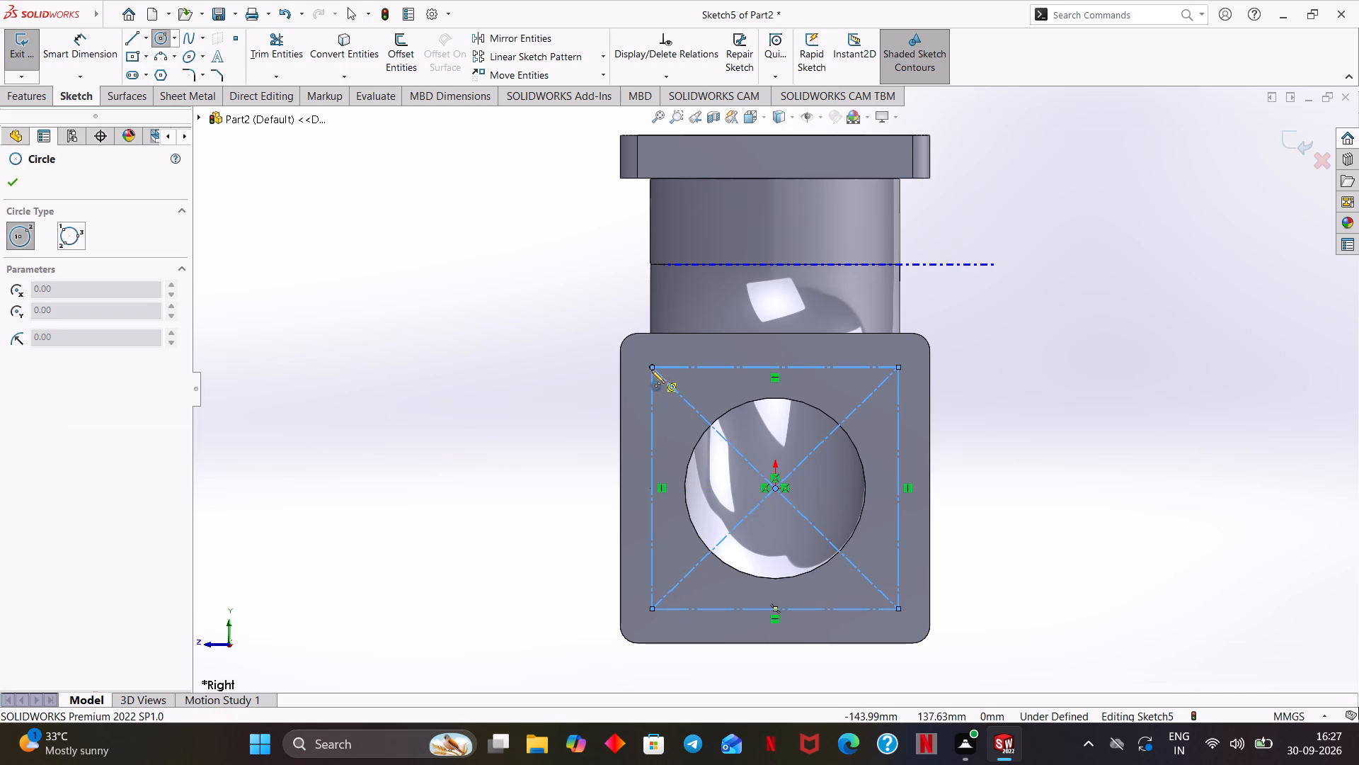
pyautogui.click(653, 367)
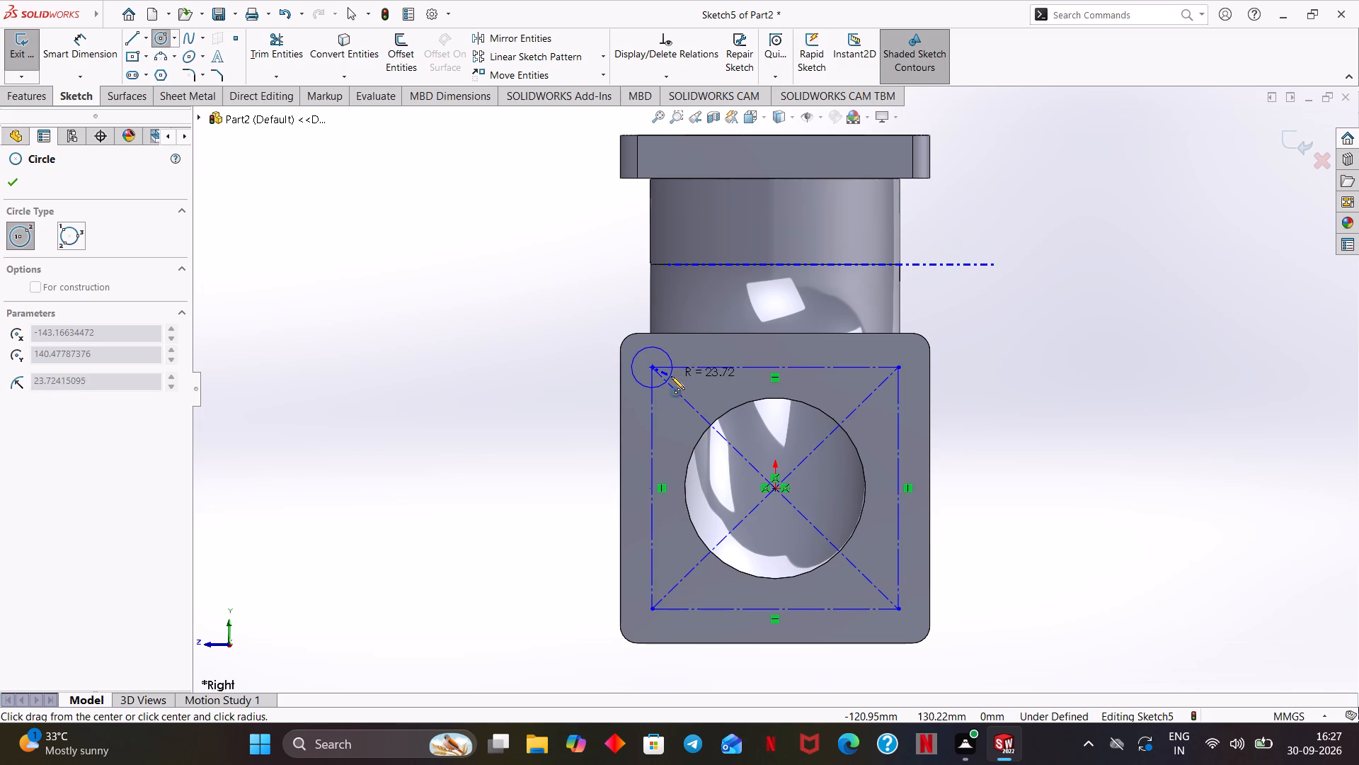
pyautogui.click(670, 375)
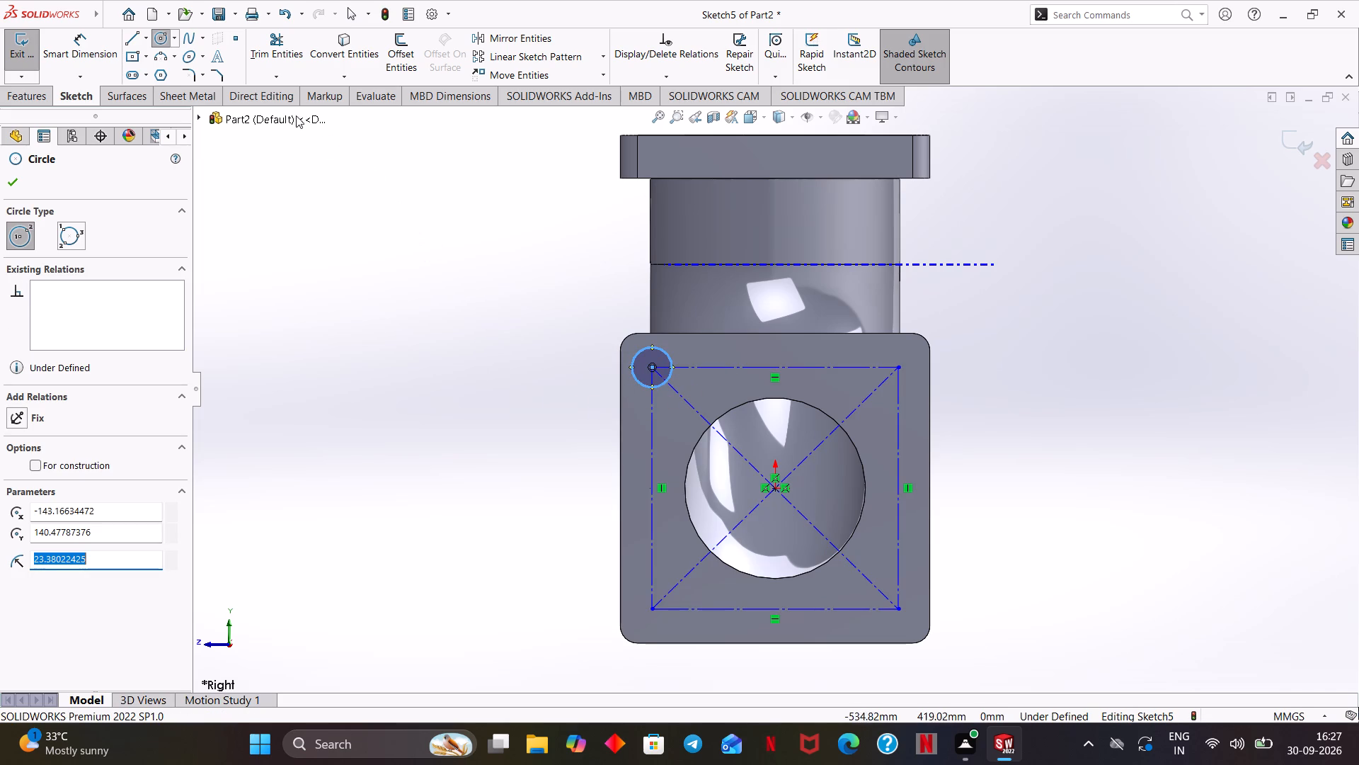
pyautogui.click(102, 42)
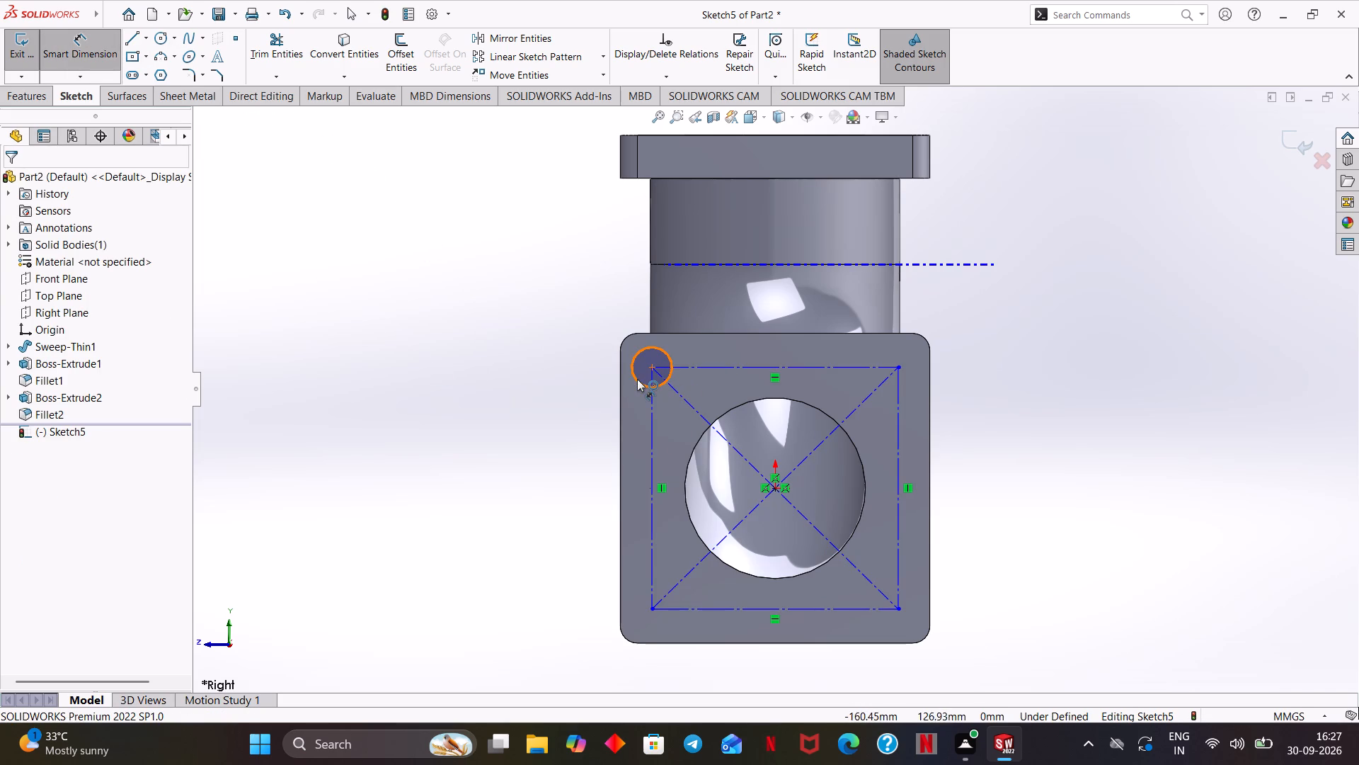
pyautogui.click(637, 379)
pyautogui.click(566, 370)
pyautogui.write('60')
pyautogui.press('Return')
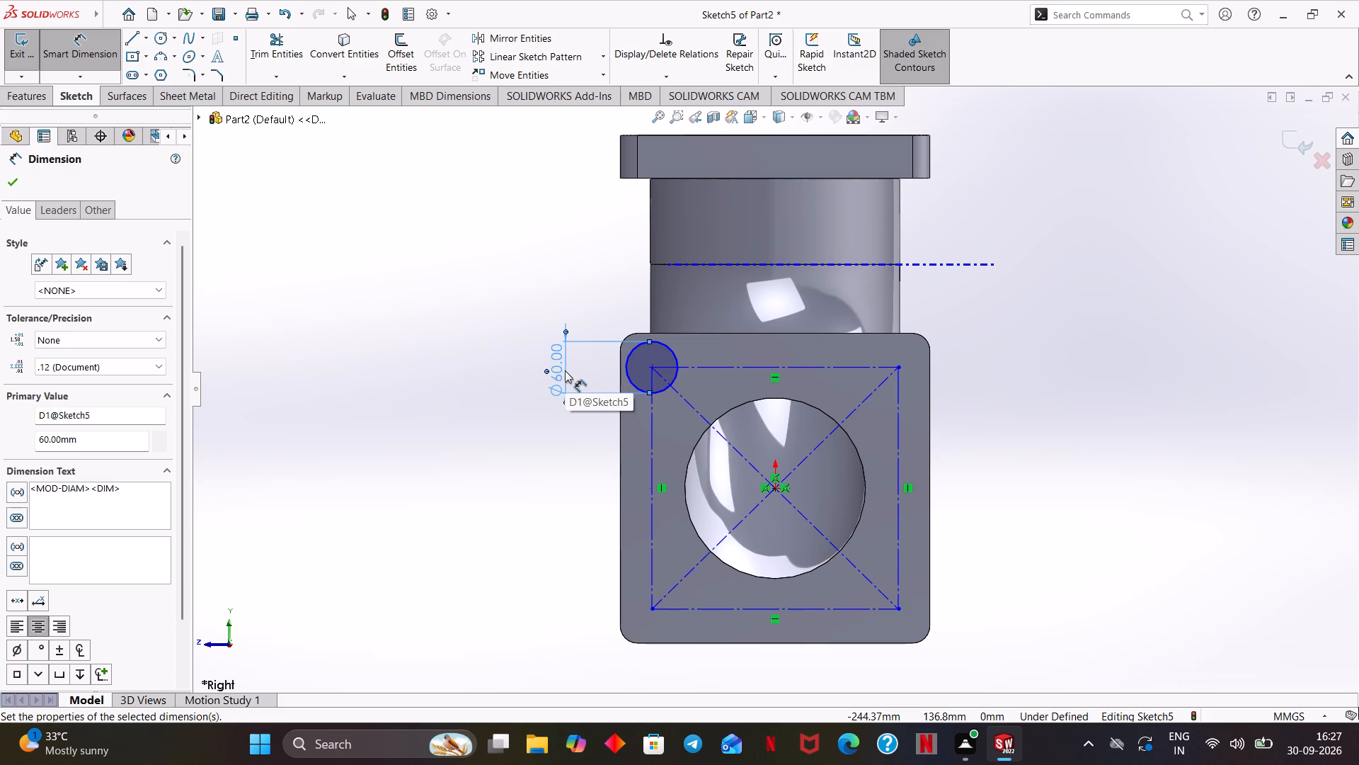
# Dimension the construction rectangle's height and width to 260 mm each.
pyautogui.click(897, 472)
pyautogui.click(1008, 470)
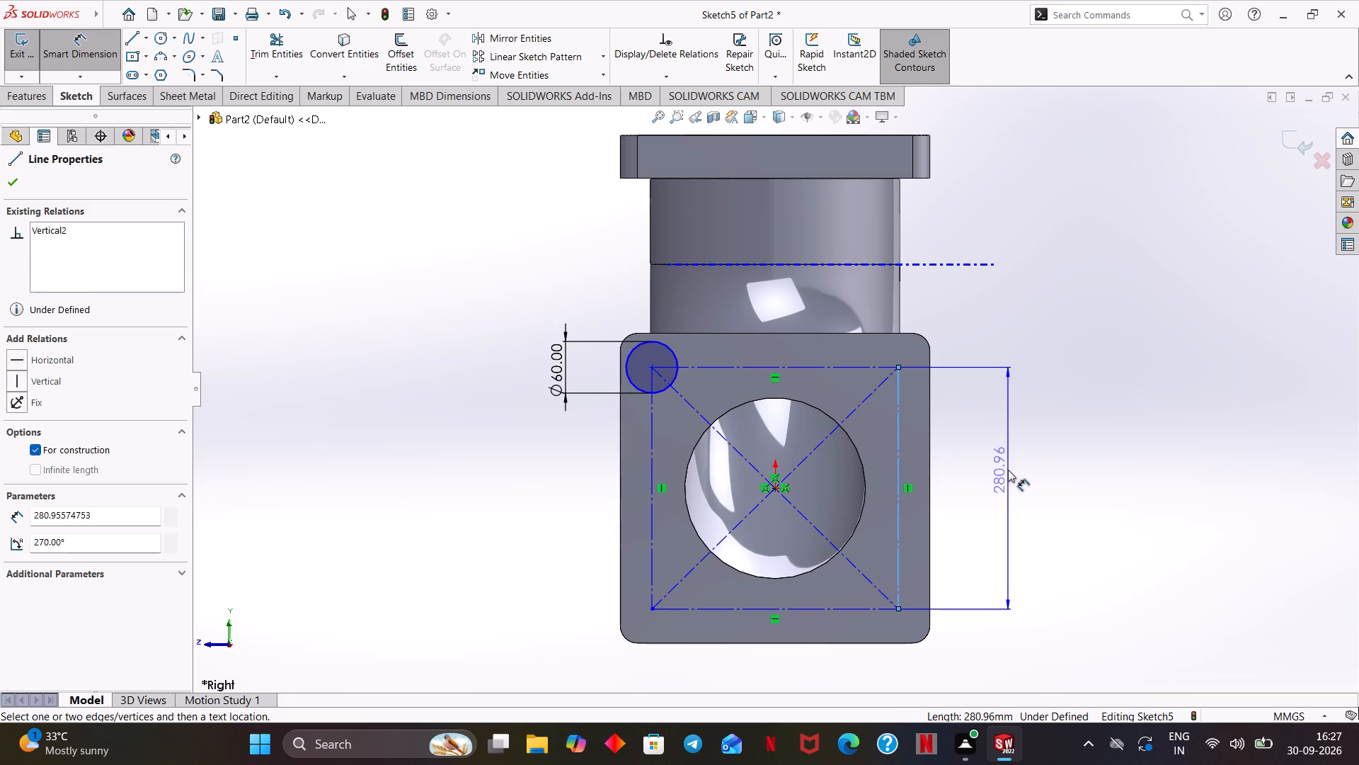
pyautogui.write('260')
pyautogui.press('Return')
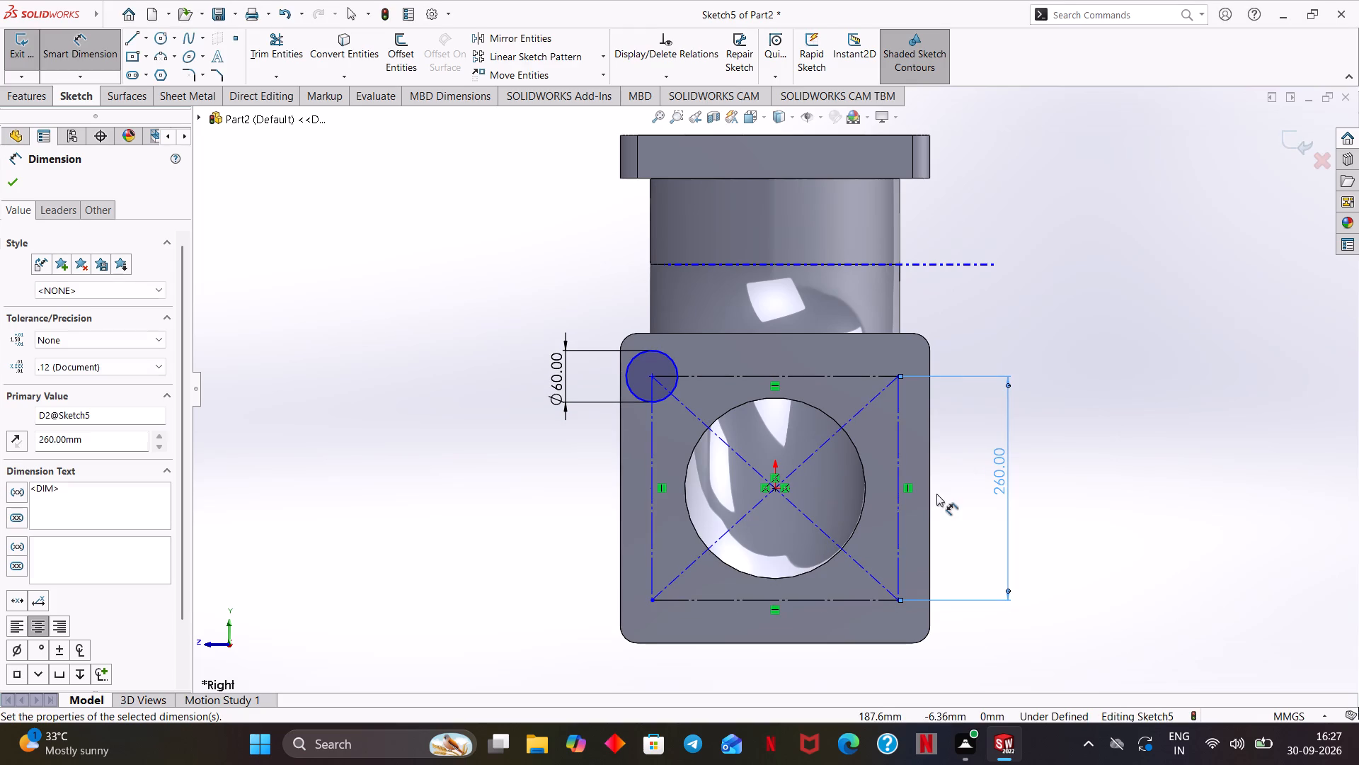
pyautogui.click(810, 597)
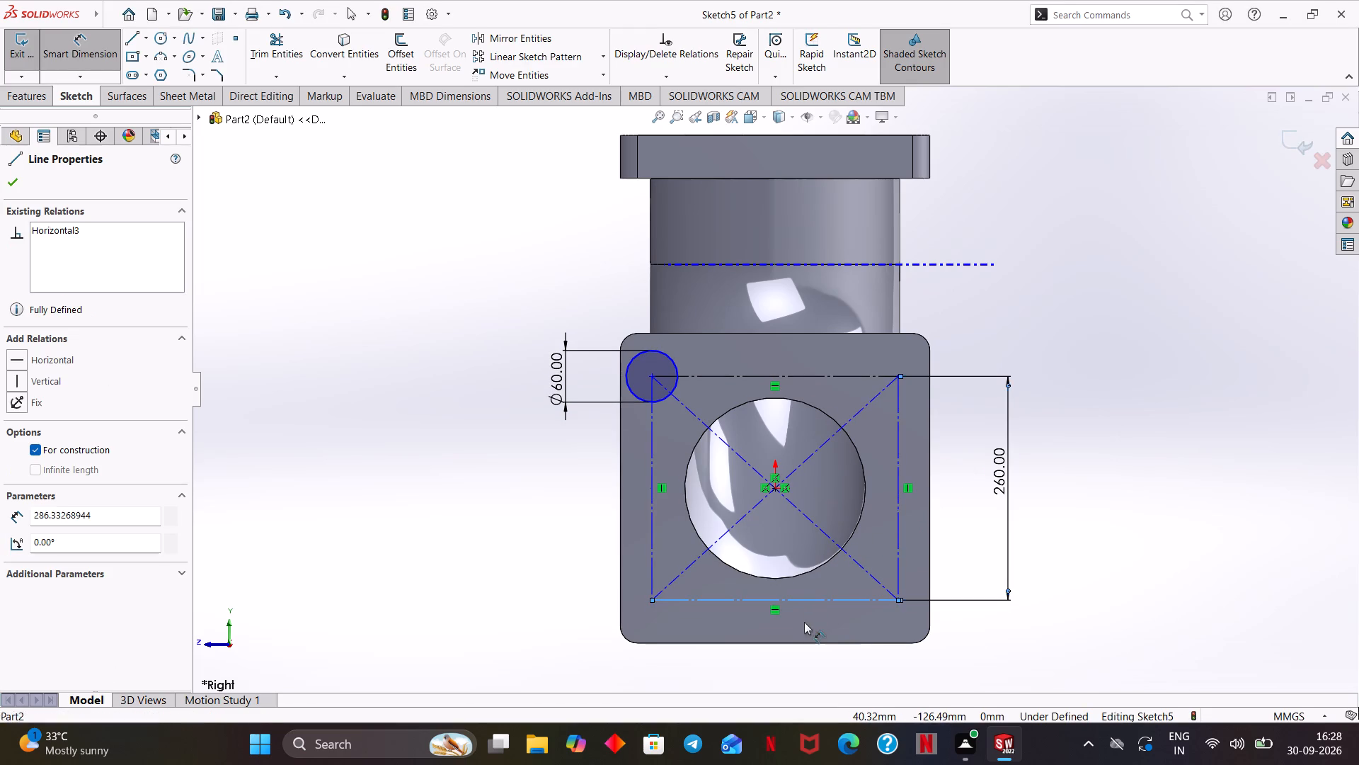
pyautogui.click(799, 626)
pyautogui.write('260')
pyautogui.press('Return')
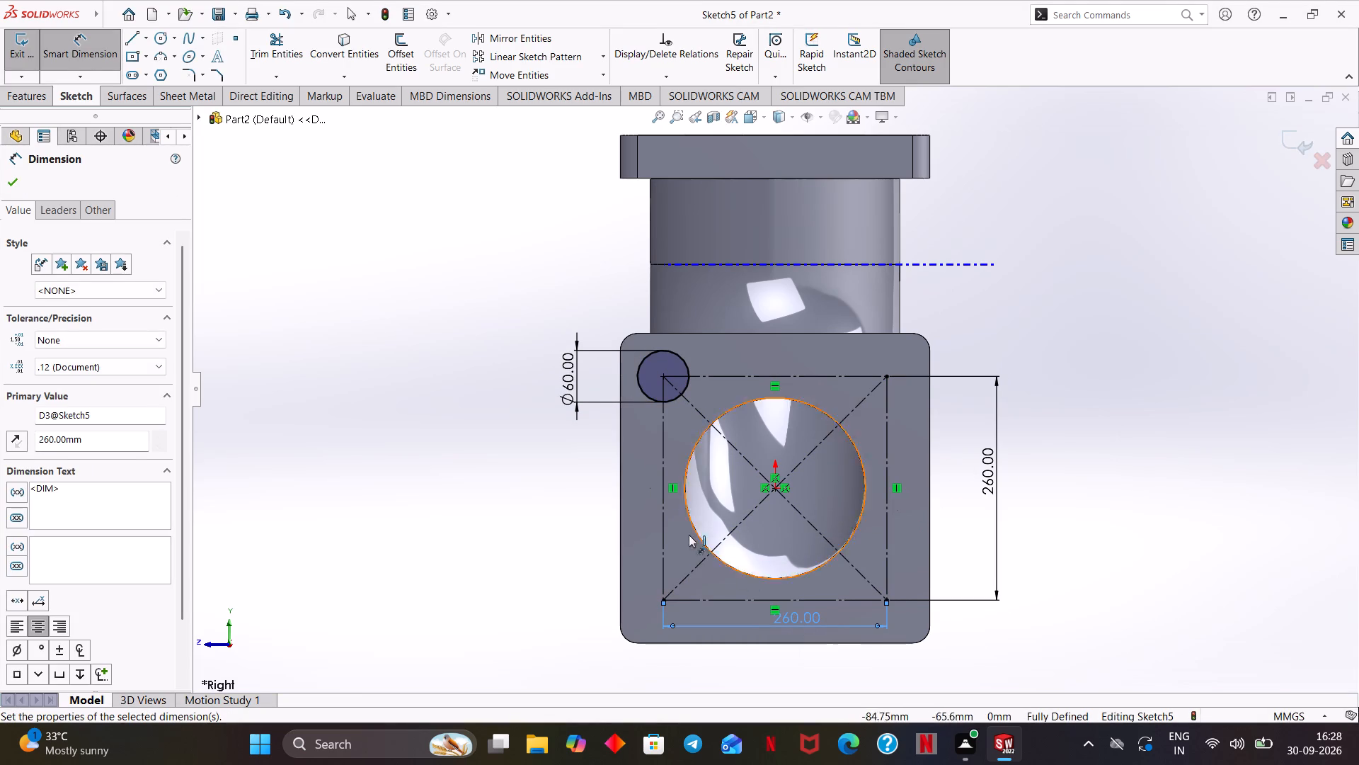
# Add driven dimensions to the construction rectangle's other vertical and horizontal sides, then finish dimensioning.
pyautogui.click(661, 501)
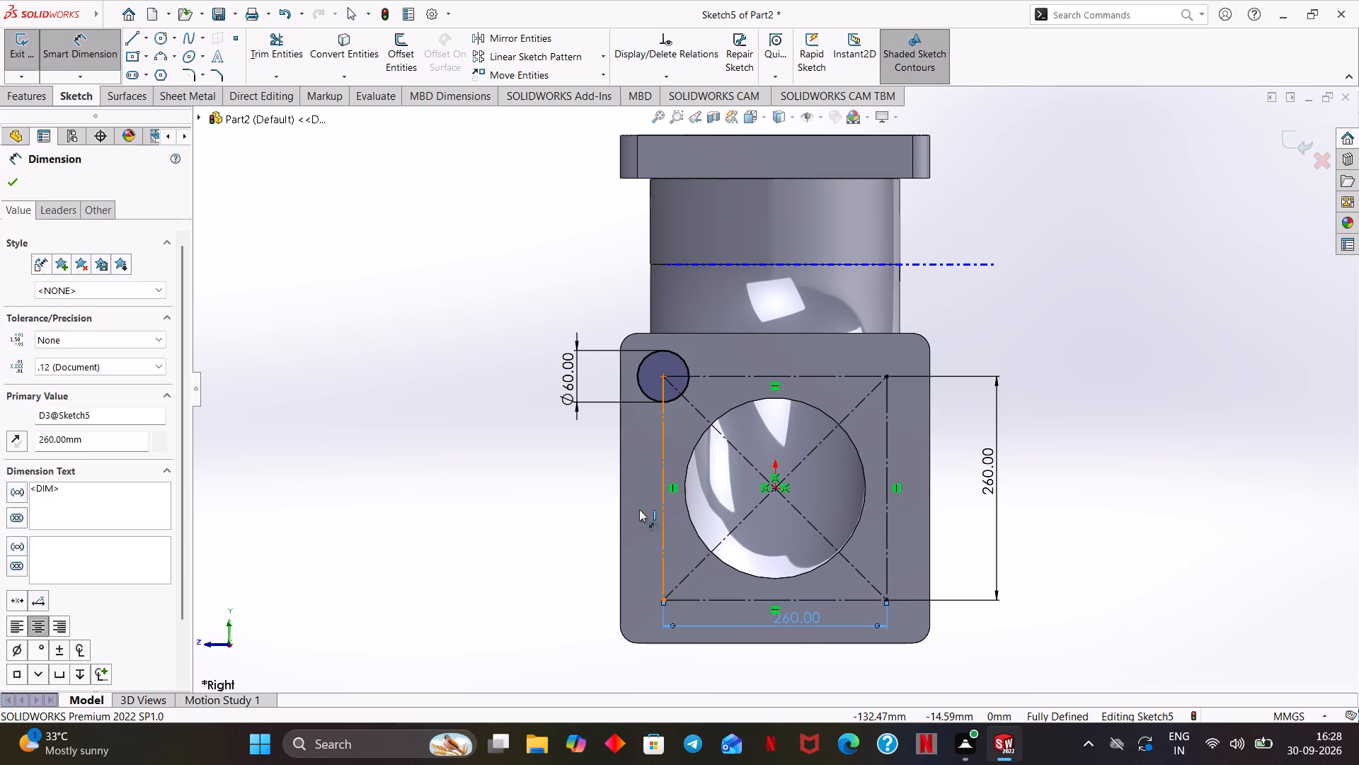
pyautogui.click(609, 509)
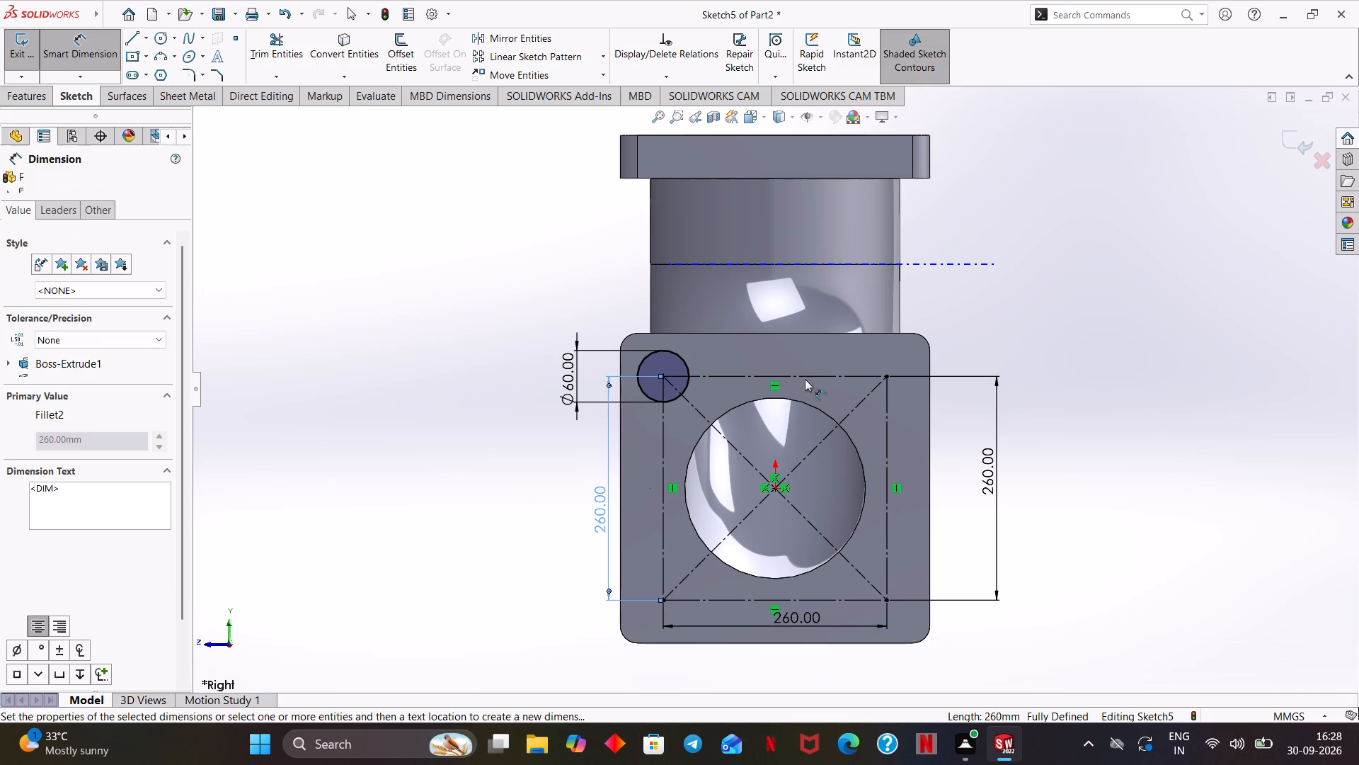
pyautogui.click(808, 373)
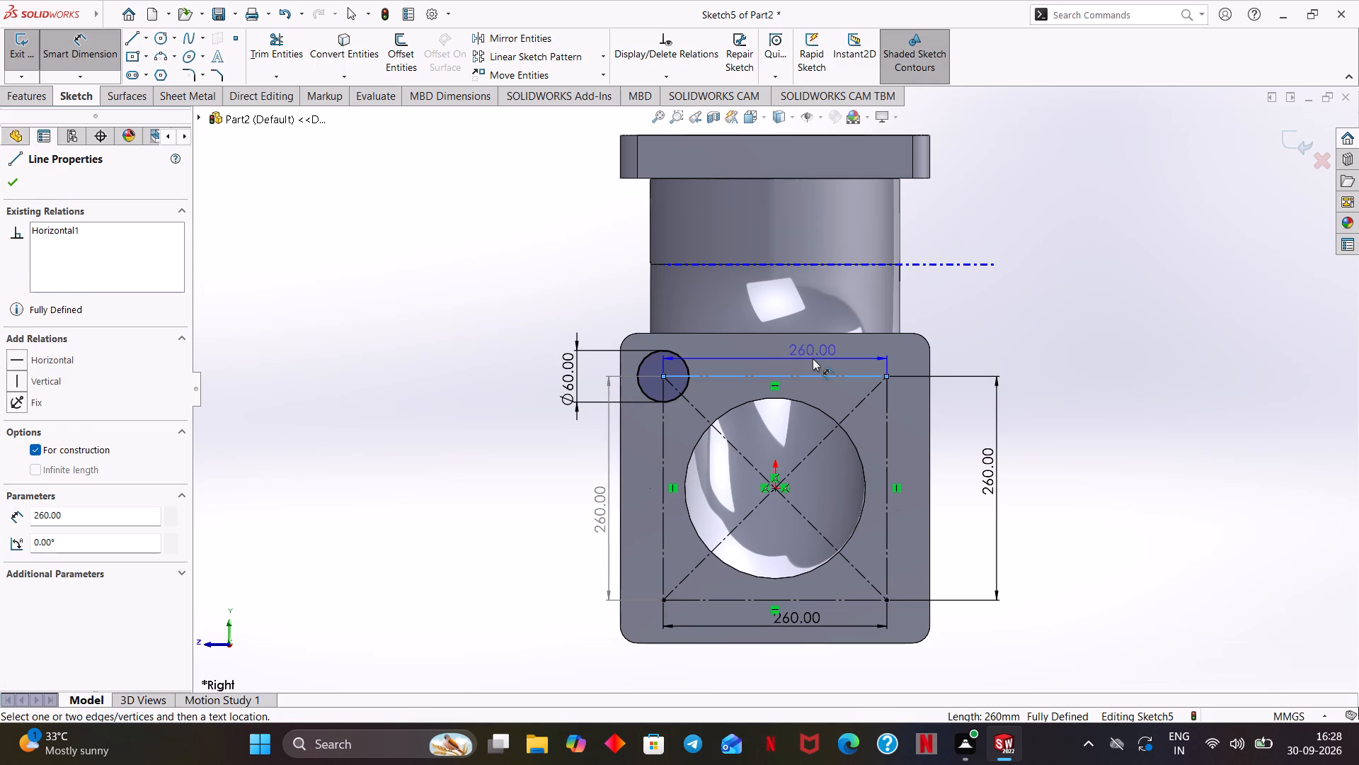
pyautogui.click(813, 358)
pyautogui.doubleClick(813, 358)
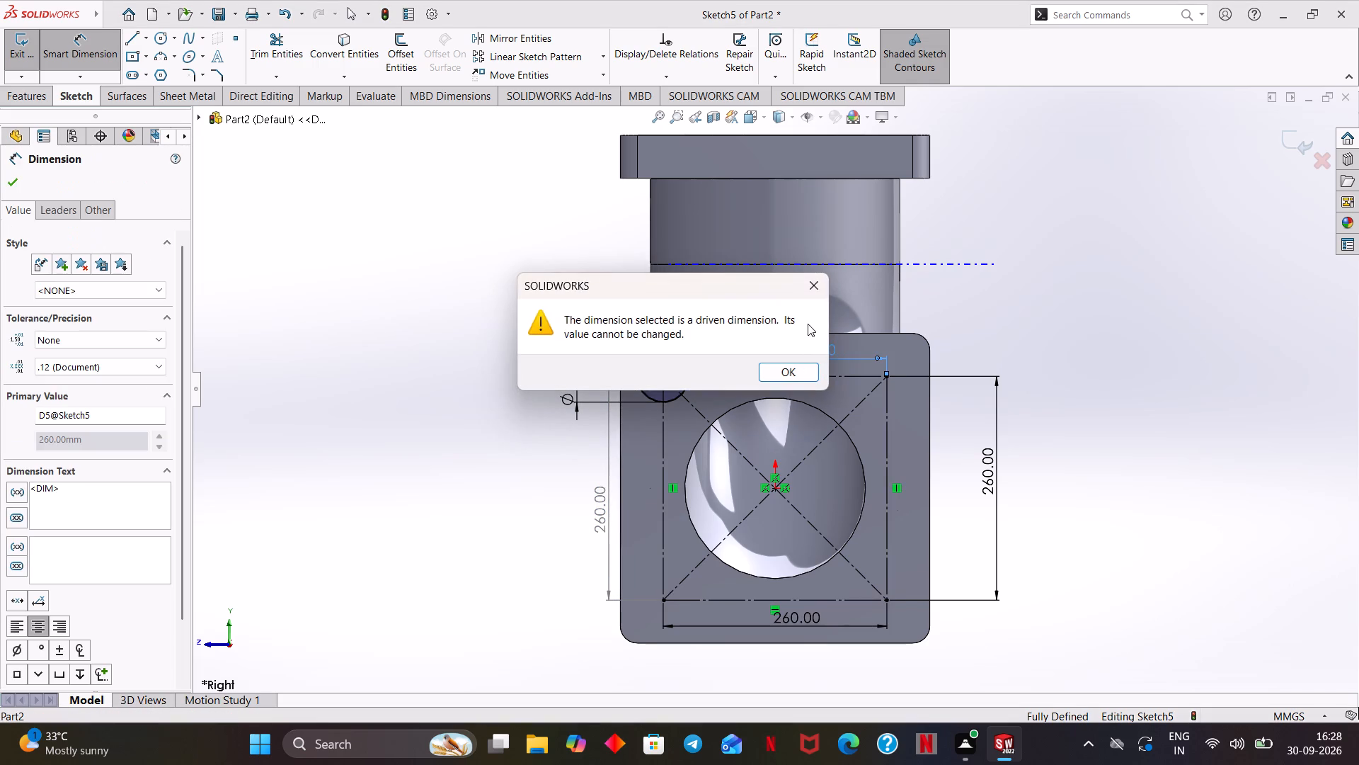
pyautogui.click(813, 288)
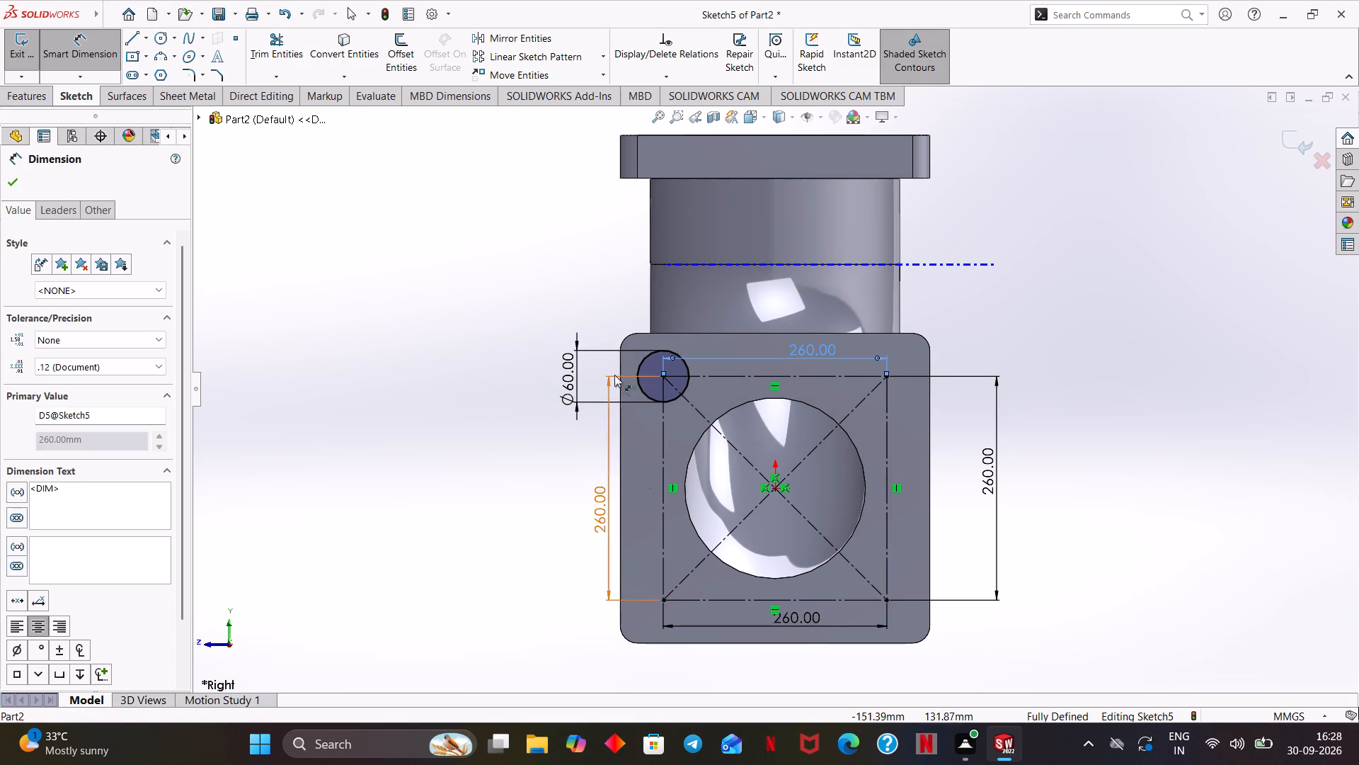
pyautogui.click(16, 181)
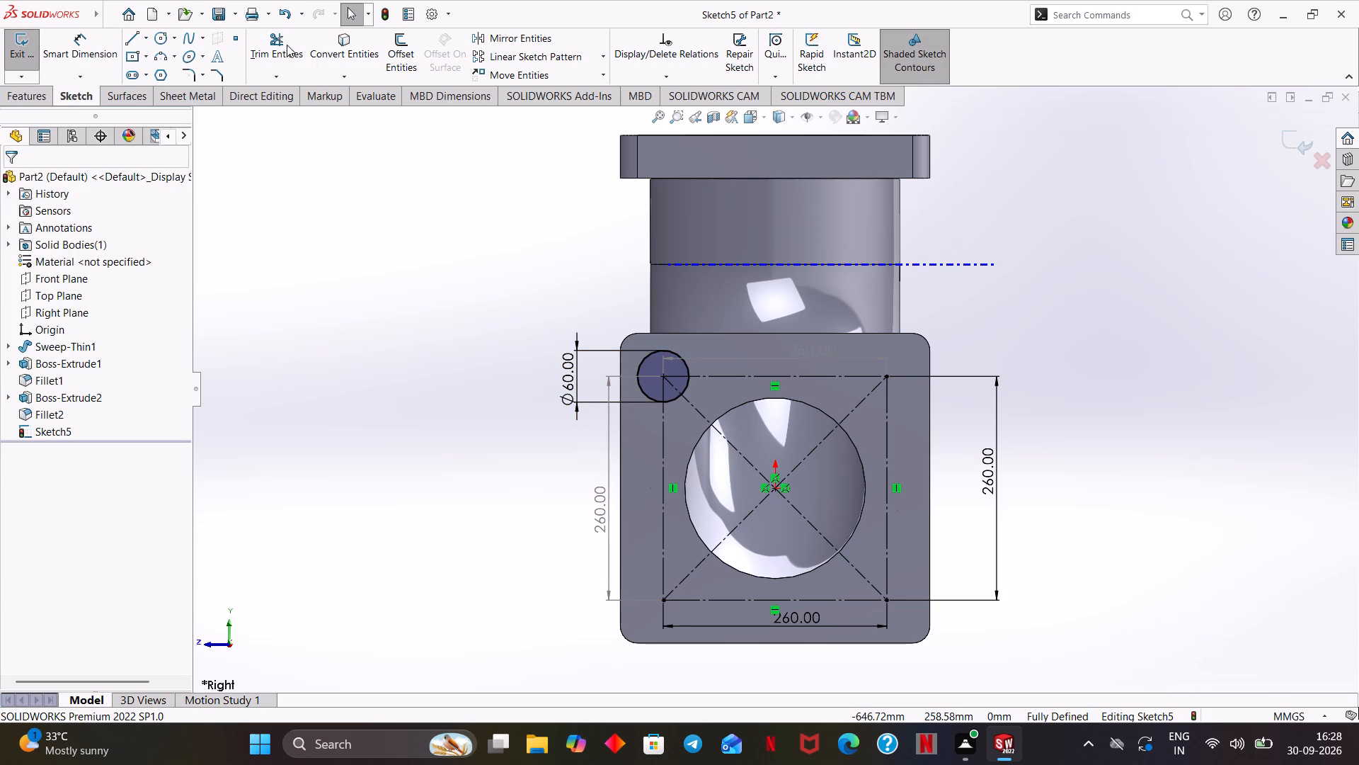
# Cut the 60 mm circle into the flange face with a blind Extruded Cut 10 mm deep.
pyautogui.click(37, 96)
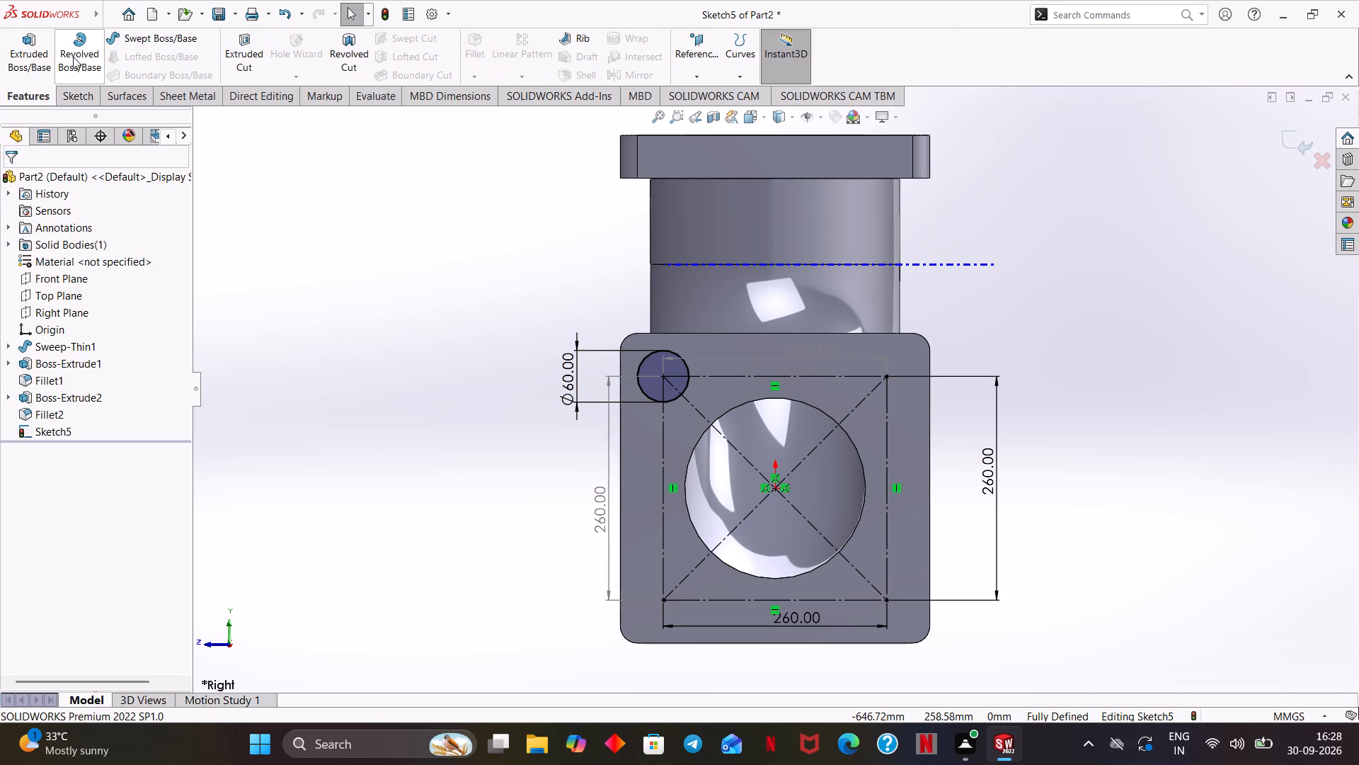
pyautogui.click(251, 59)
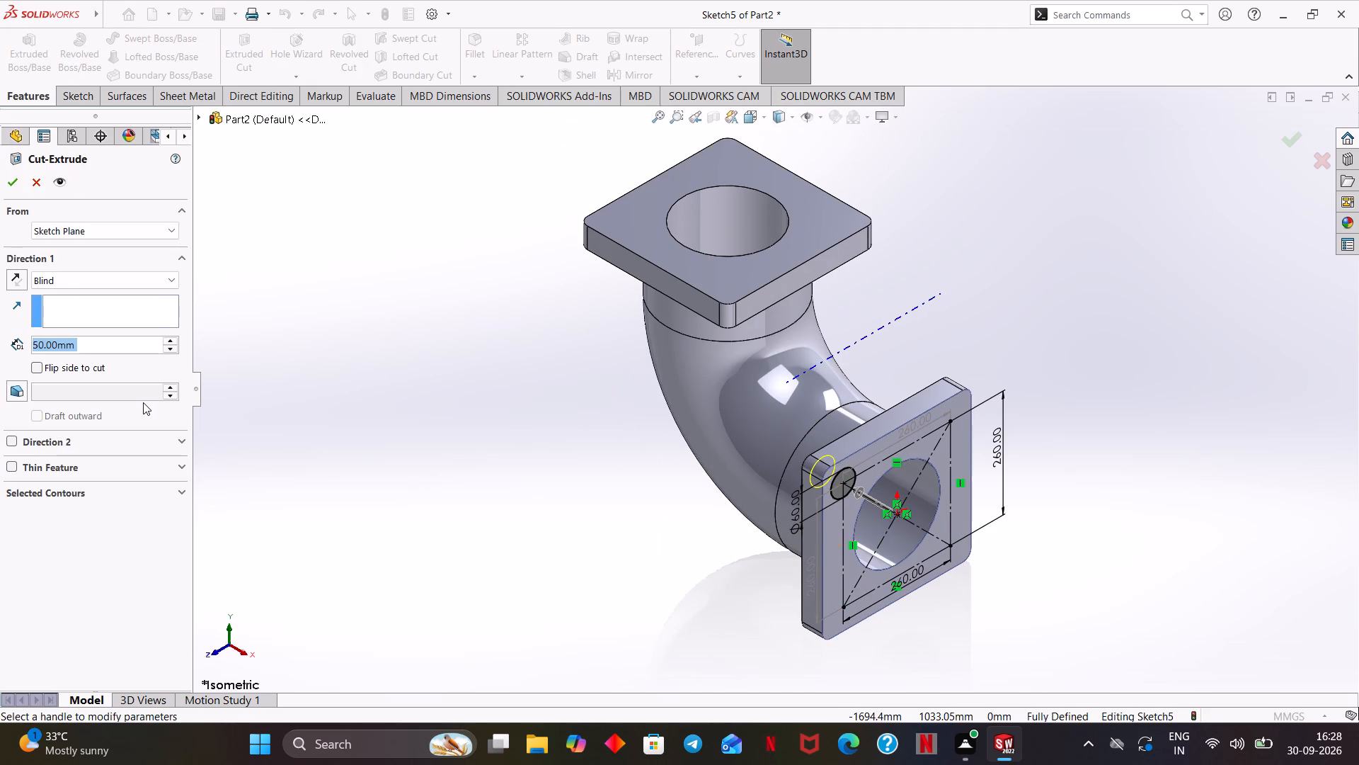
pyautogui.write('10')
pyautogui.press('Return')
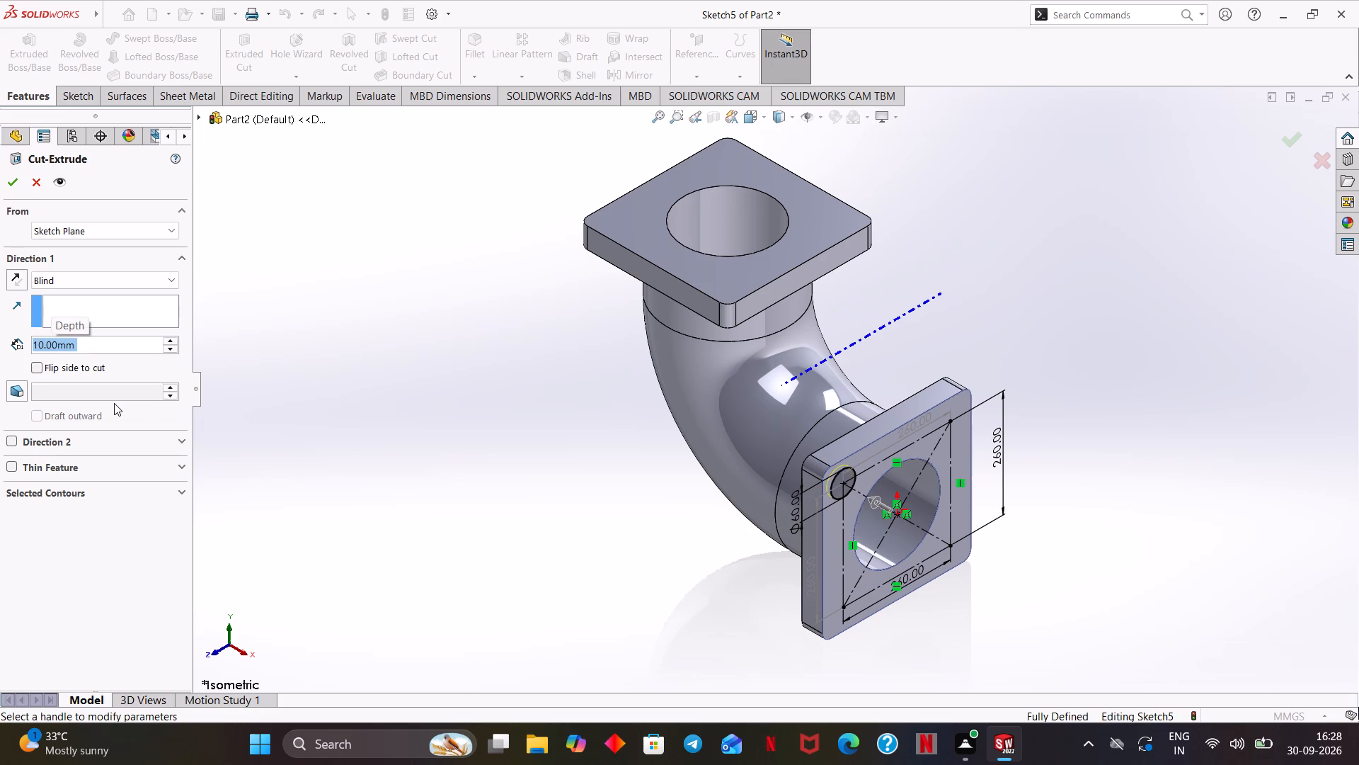
pyautogui.moveTo(254, 463); pyautogui.dragTo(299, 453, button='middle')
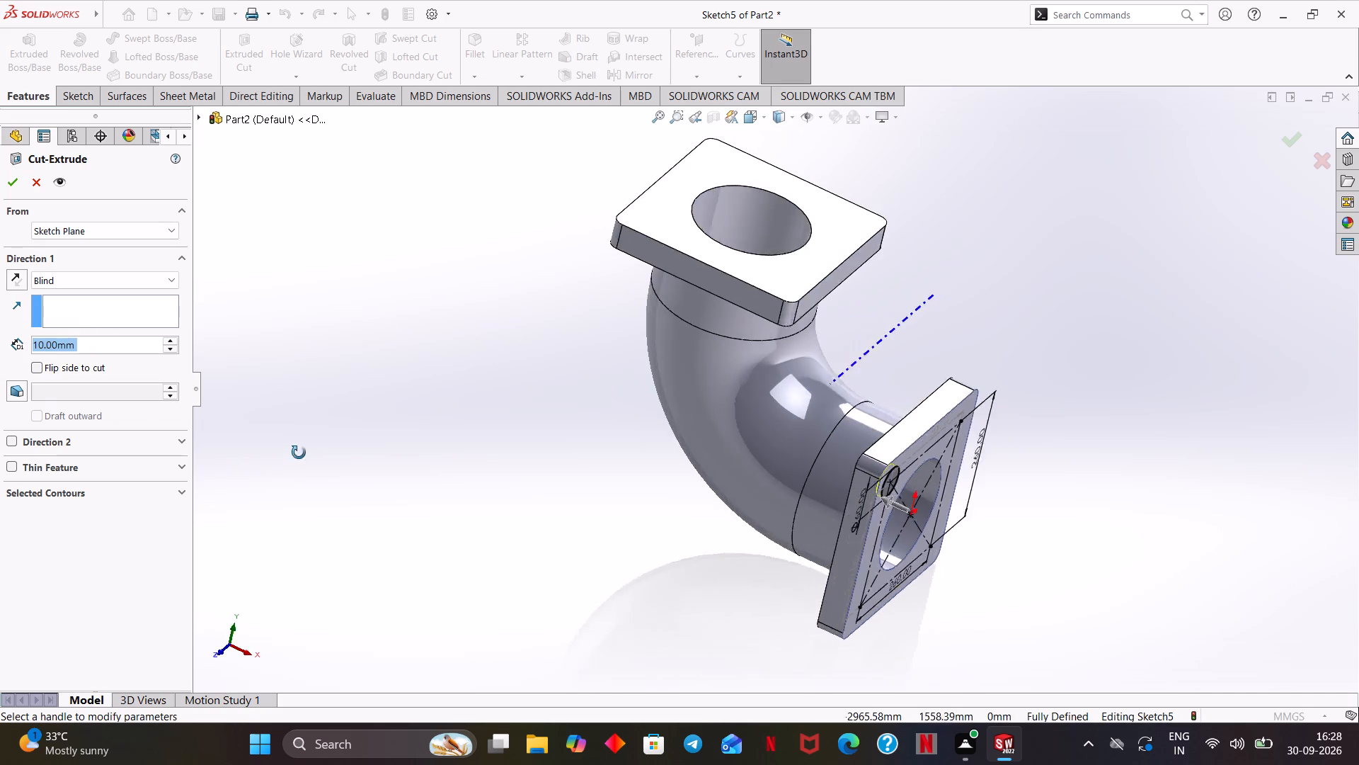
pyautogui.moveTo(299, 453); pyautogui.dragTo(311, 437, button='middle')
pyautogui.click(14, 175)
# Examine the new round recess in the flange corner and the surrounding elbow from several angles.
pyautogui.moveTo(422, 456); pyautogui.dragTo(417, 451, button='middle')
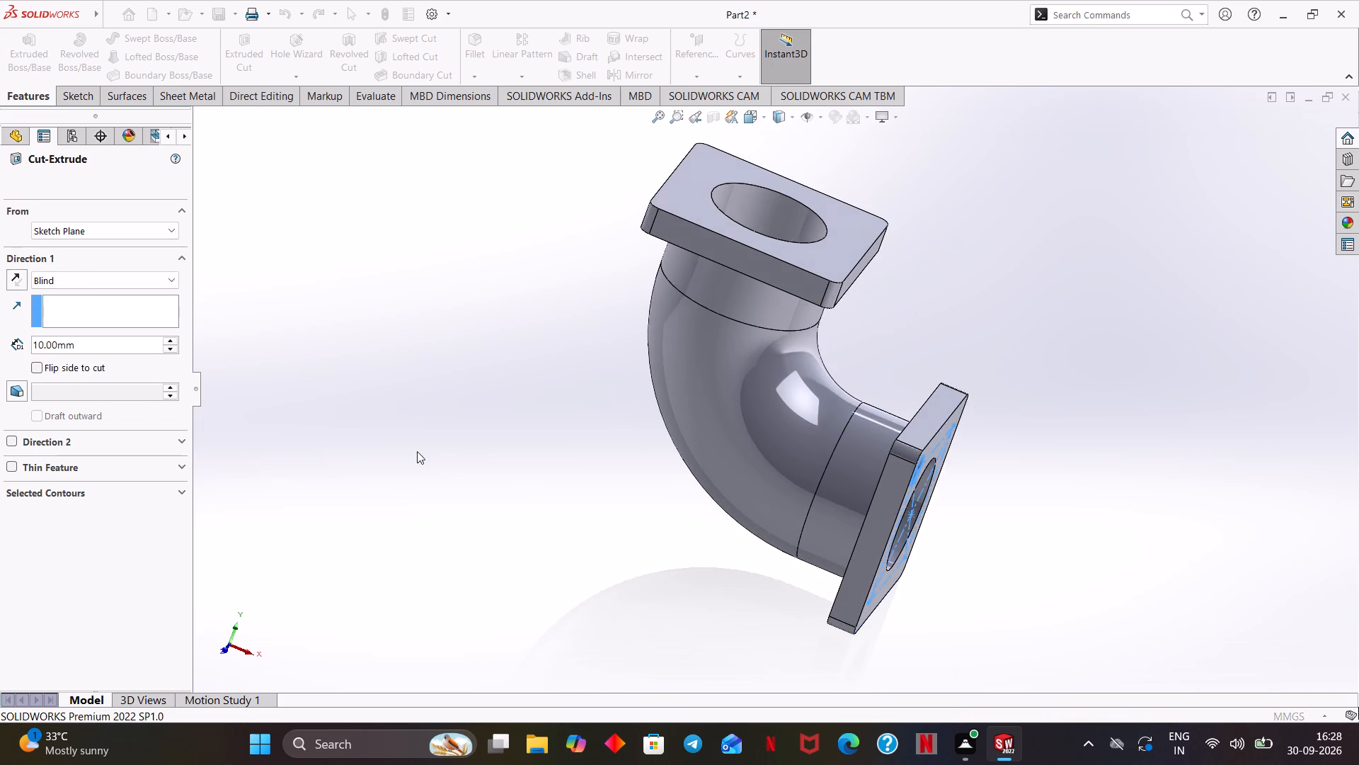
pyautogui.moveTo(417, 451); pyautogui.dragTo(312, 387, button='middle')
pyautogui.click(500, 446)
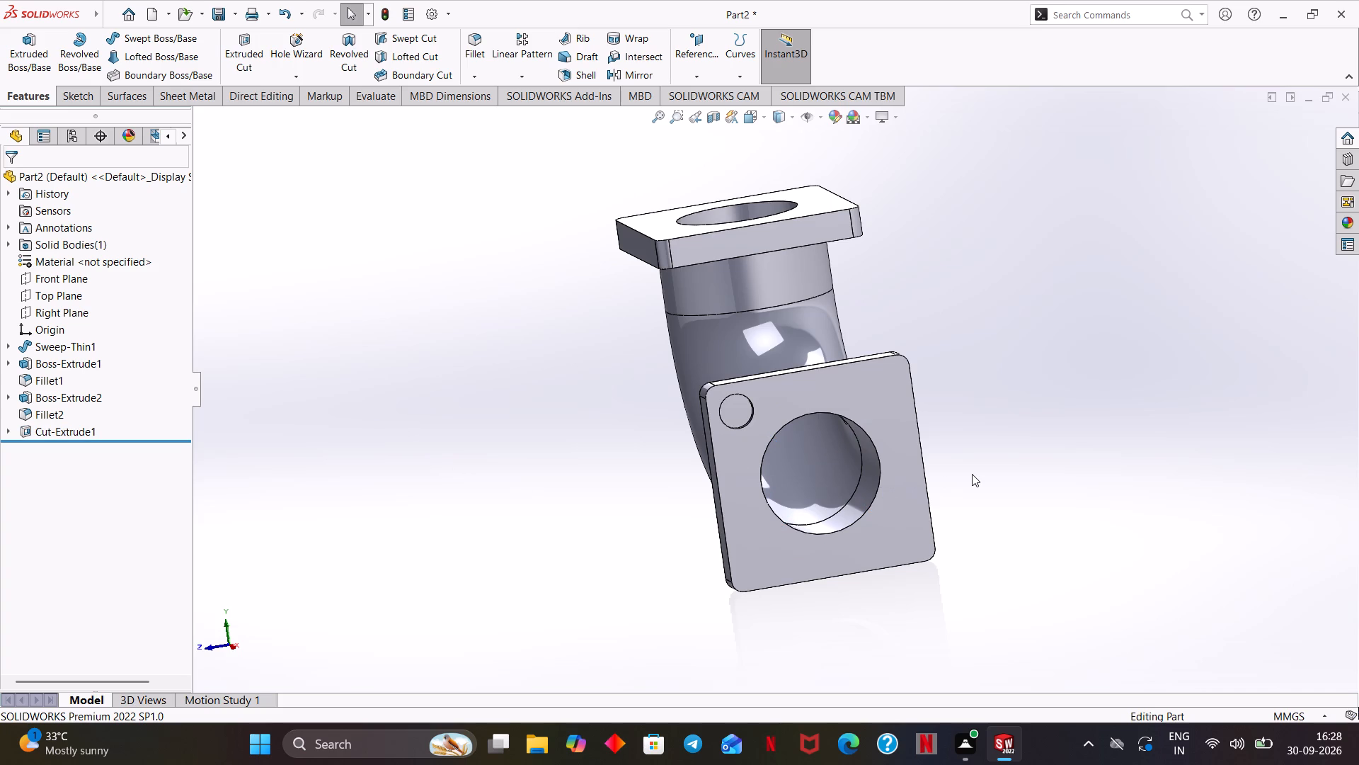
pyautogui.scroll(-2, 972, 474)
pyautogui.moveTo(988, 471); pyautogui.dragTo(902, 523, button='middle')
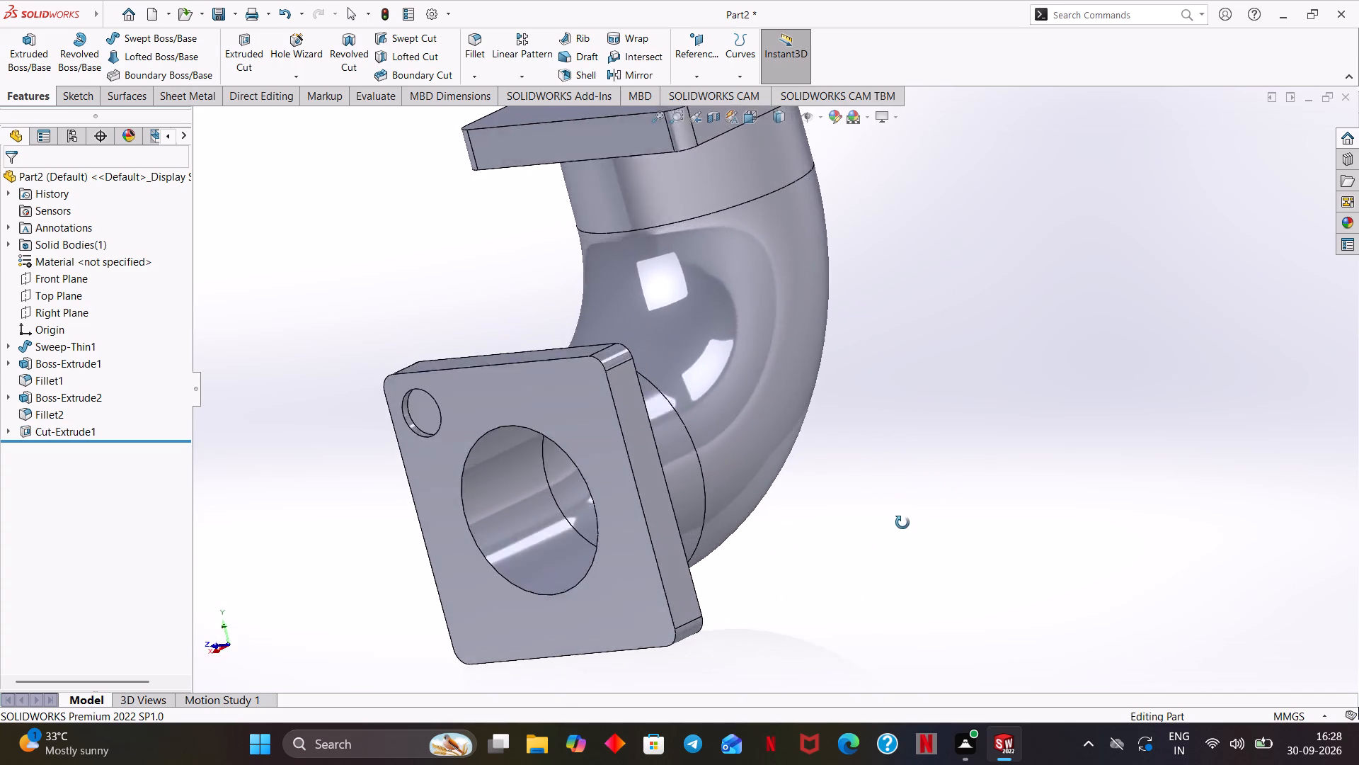
pyautogui.moveTo(902, 523); pyautogui.dragTo(897, 551, button='middle')
pyautogui.scroll(1, 897, 533)
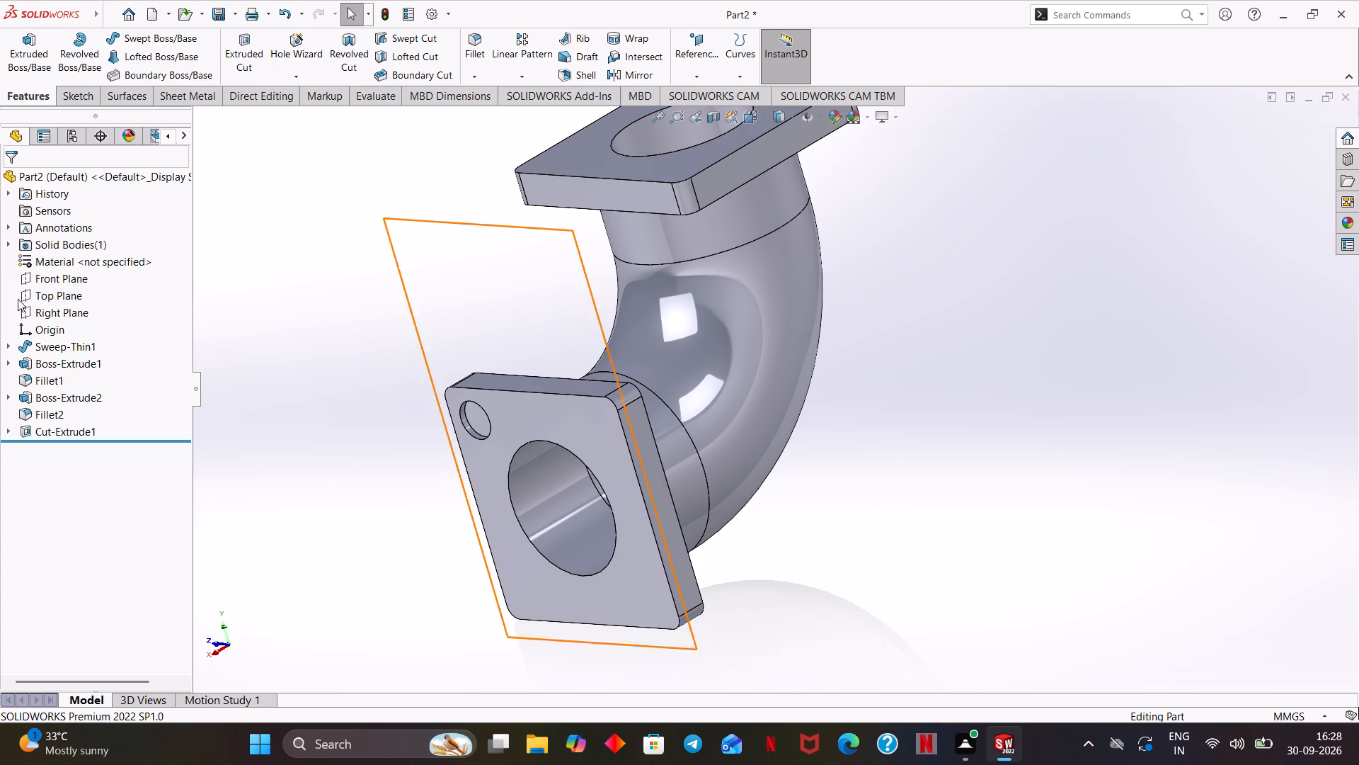
pyautogui.click(105, 176)
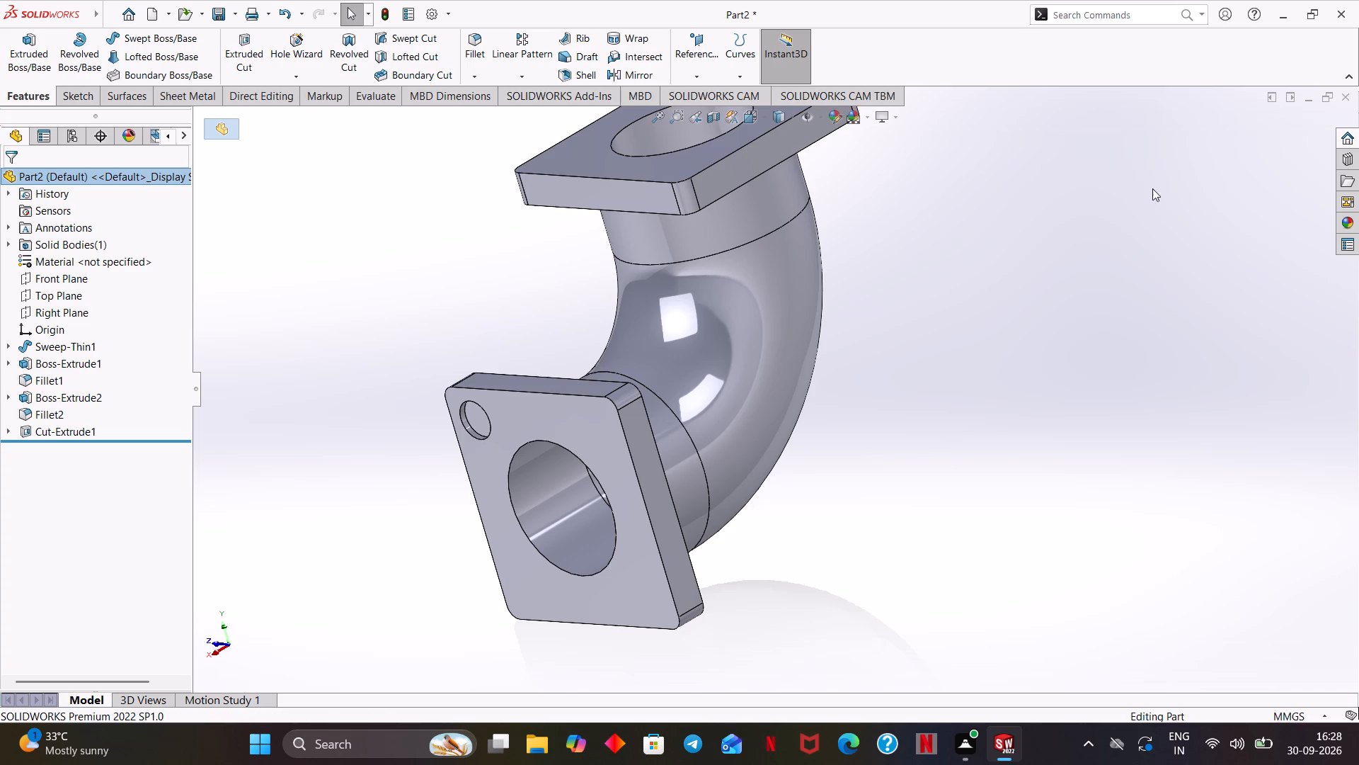
# Apply the brushed nickel metal appearance to the whole elbow part.
pyautogui.click(1340, 222)
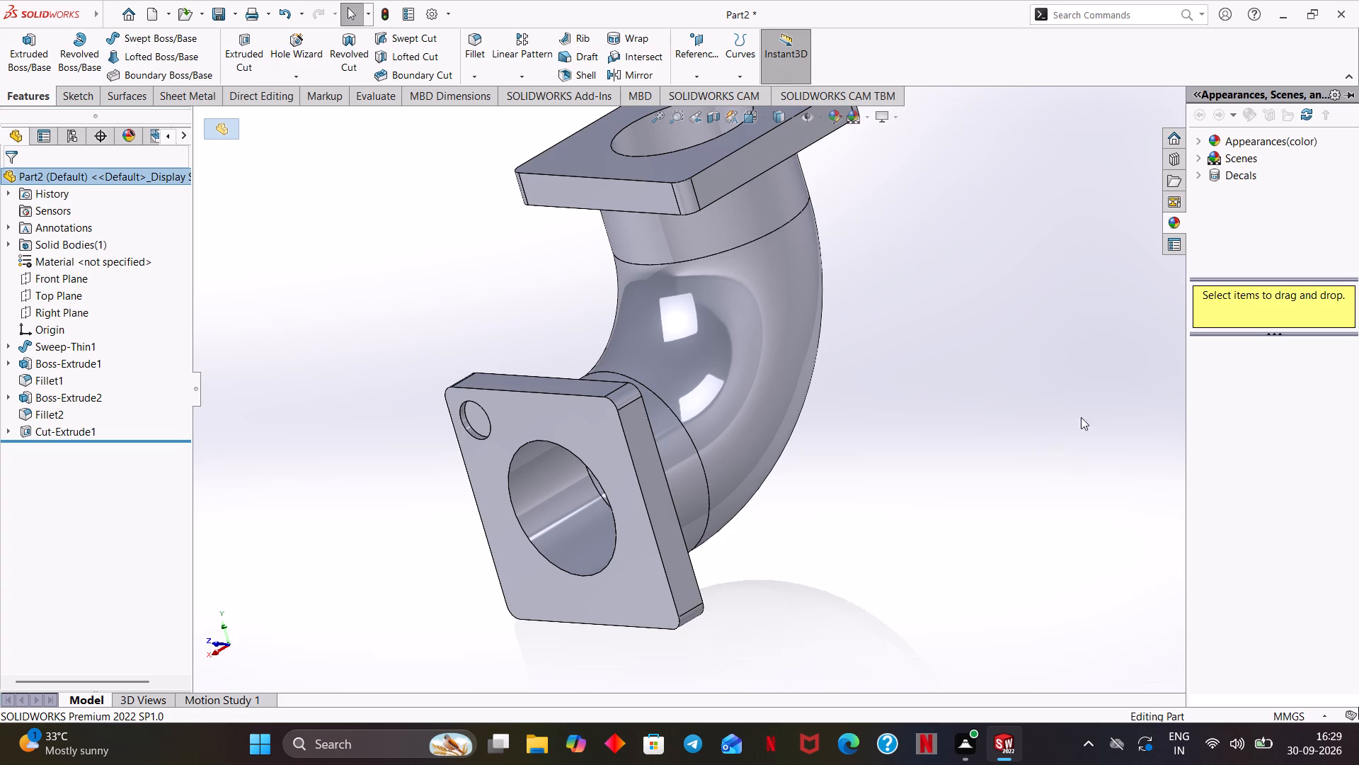
pyautogui.click(1199, 141)
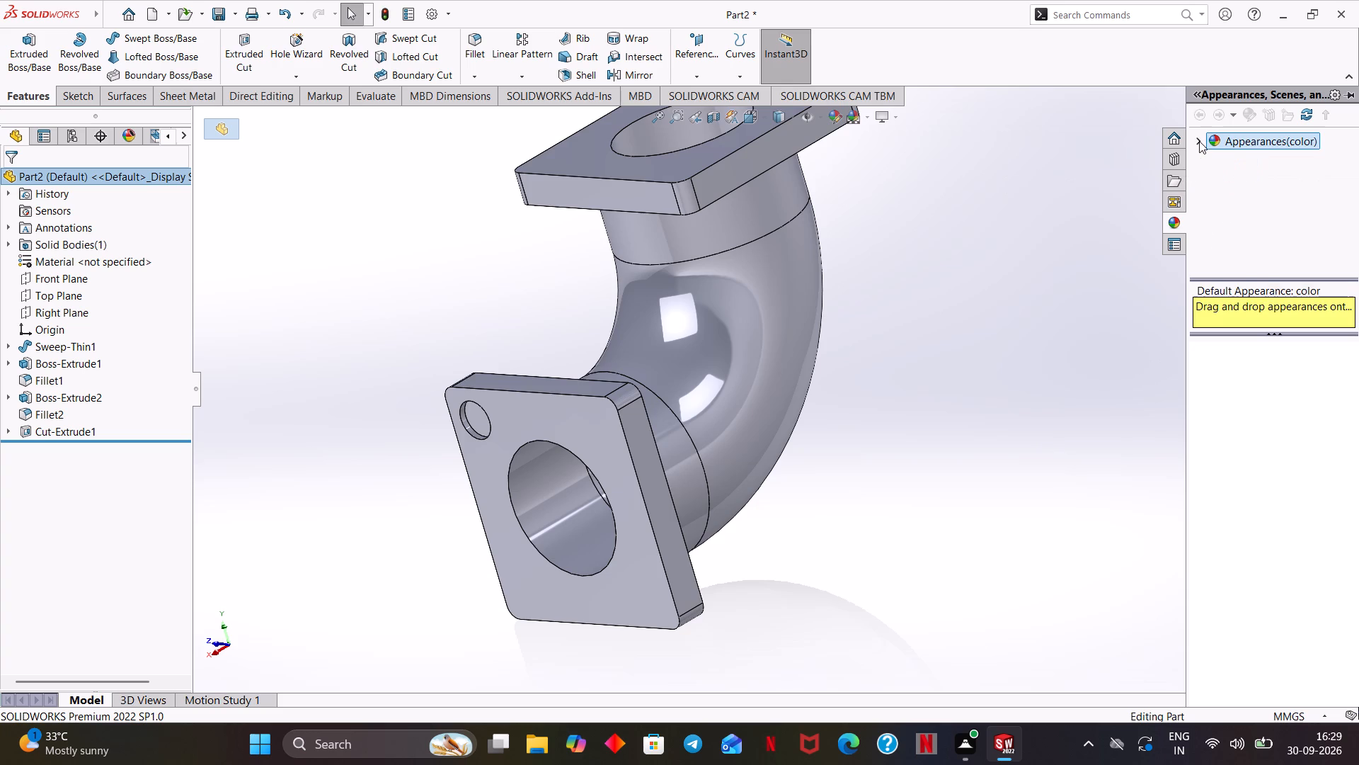
pyautogui.click(1220, 176)
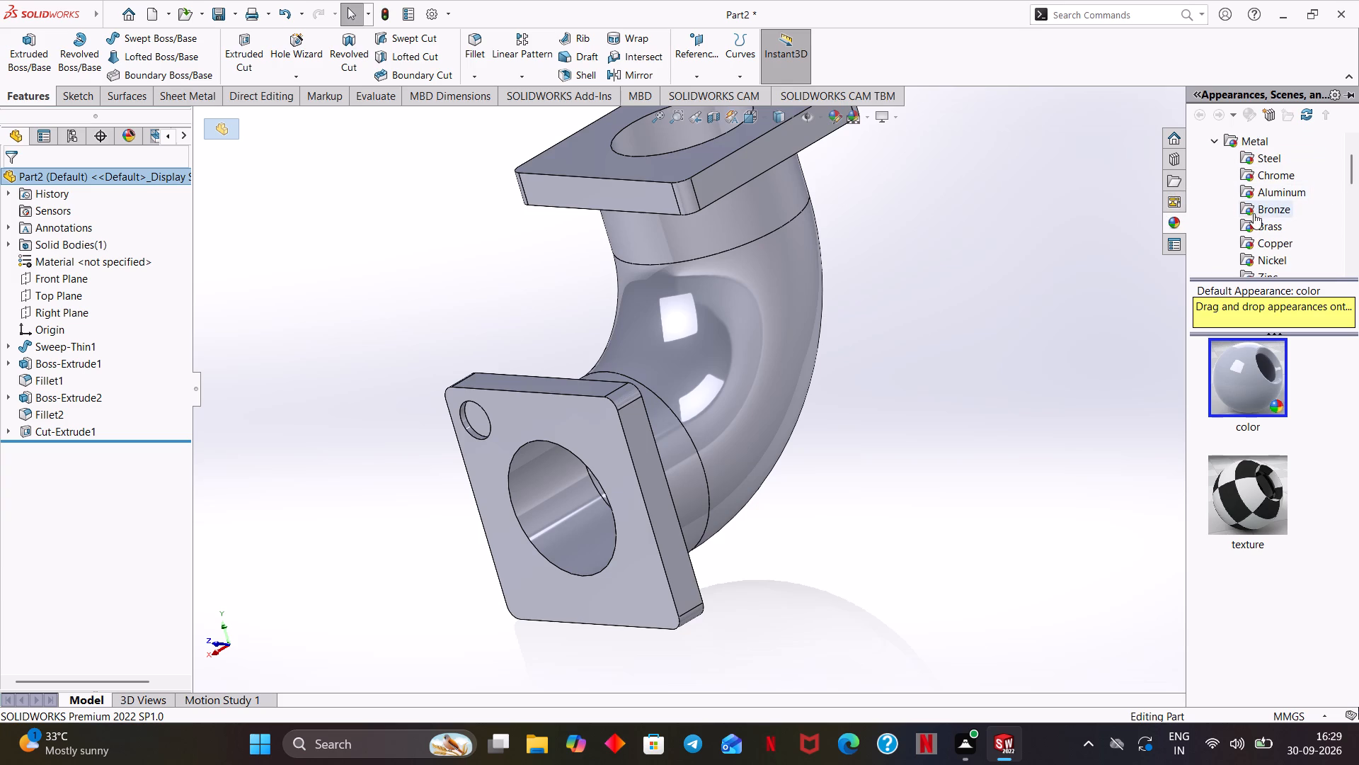
pyautogui.scroll(-1, 1268, 239)
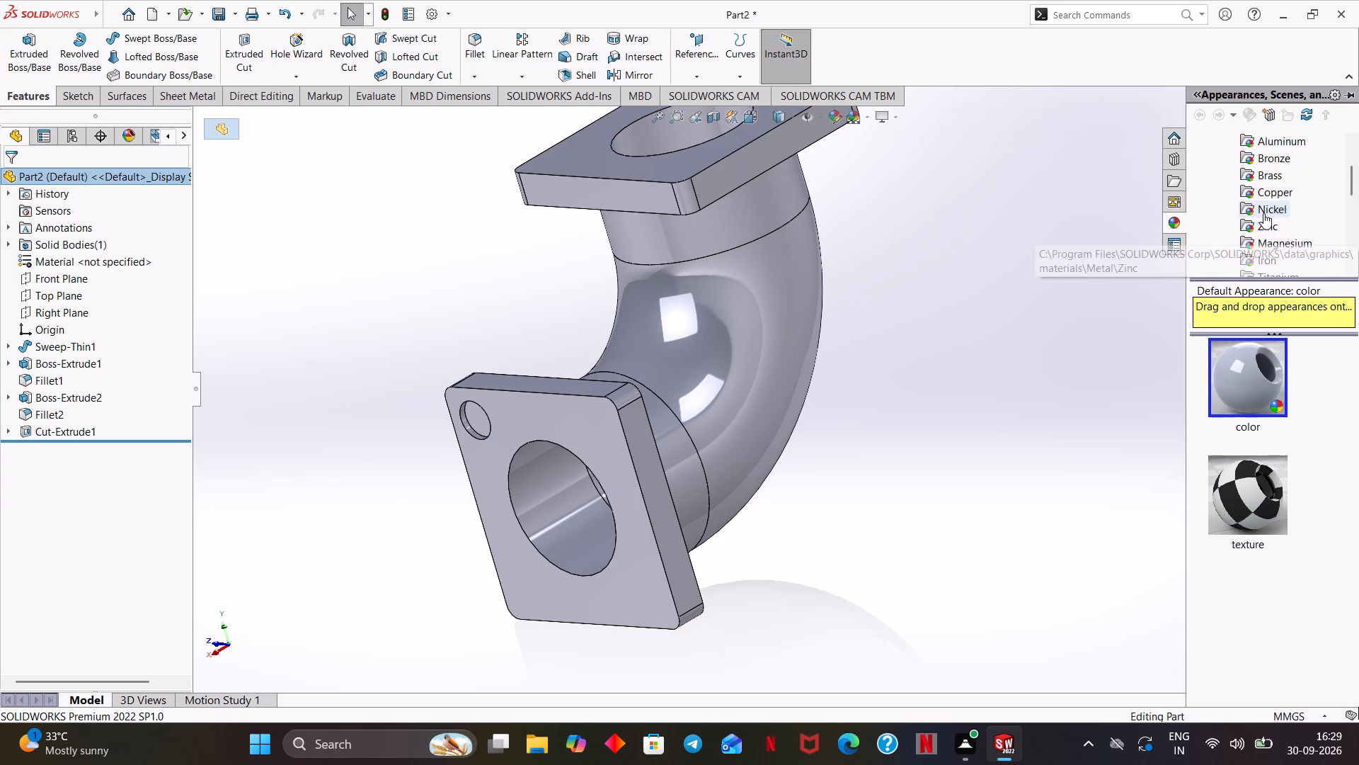
pyautogui.click(1263, 212)
pyautogui.click(1258, 483)
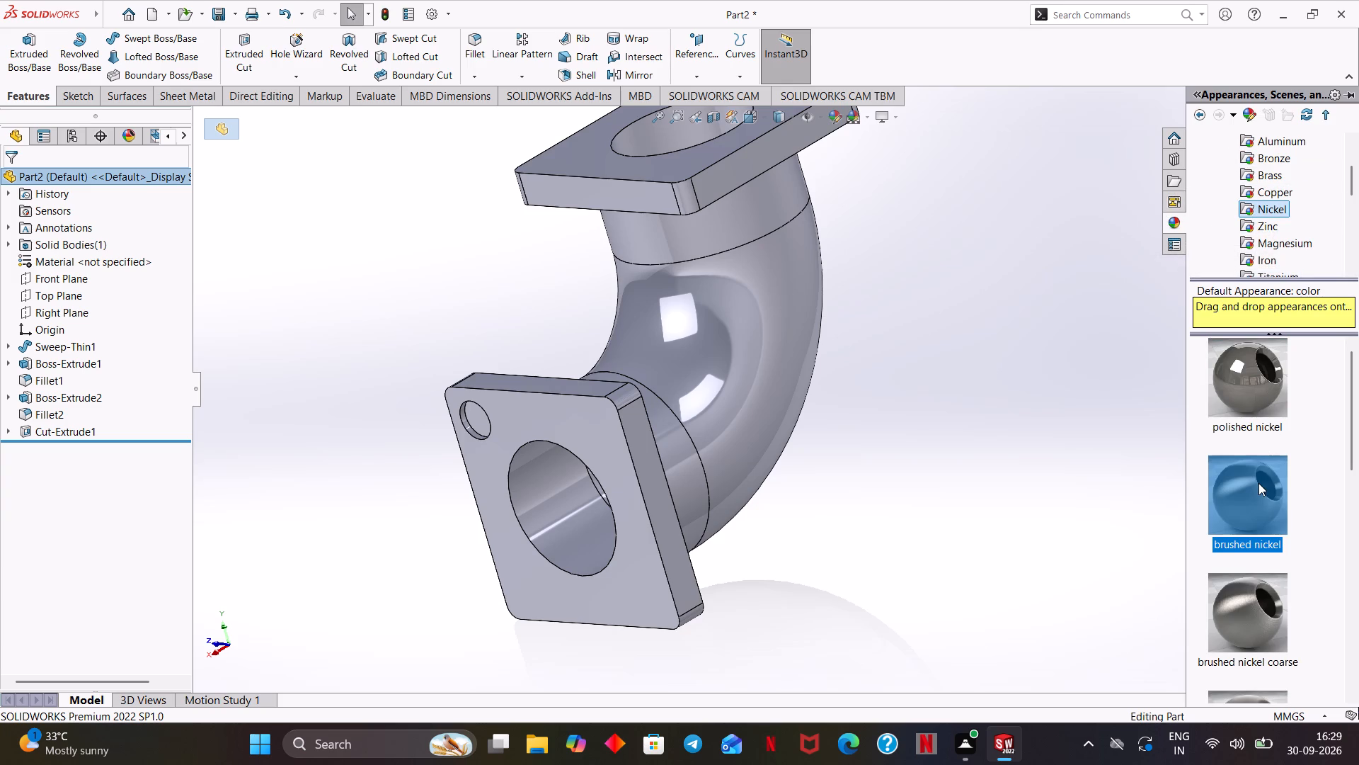
pyautogui.doubleClick(1250, 494)
# Examine the nickel finish on the elbow and both flanges from several angles, including isometric.
pyautogui.moveTo(1025, 447); pyautogui.dragTo(1021, 448, button='middle')
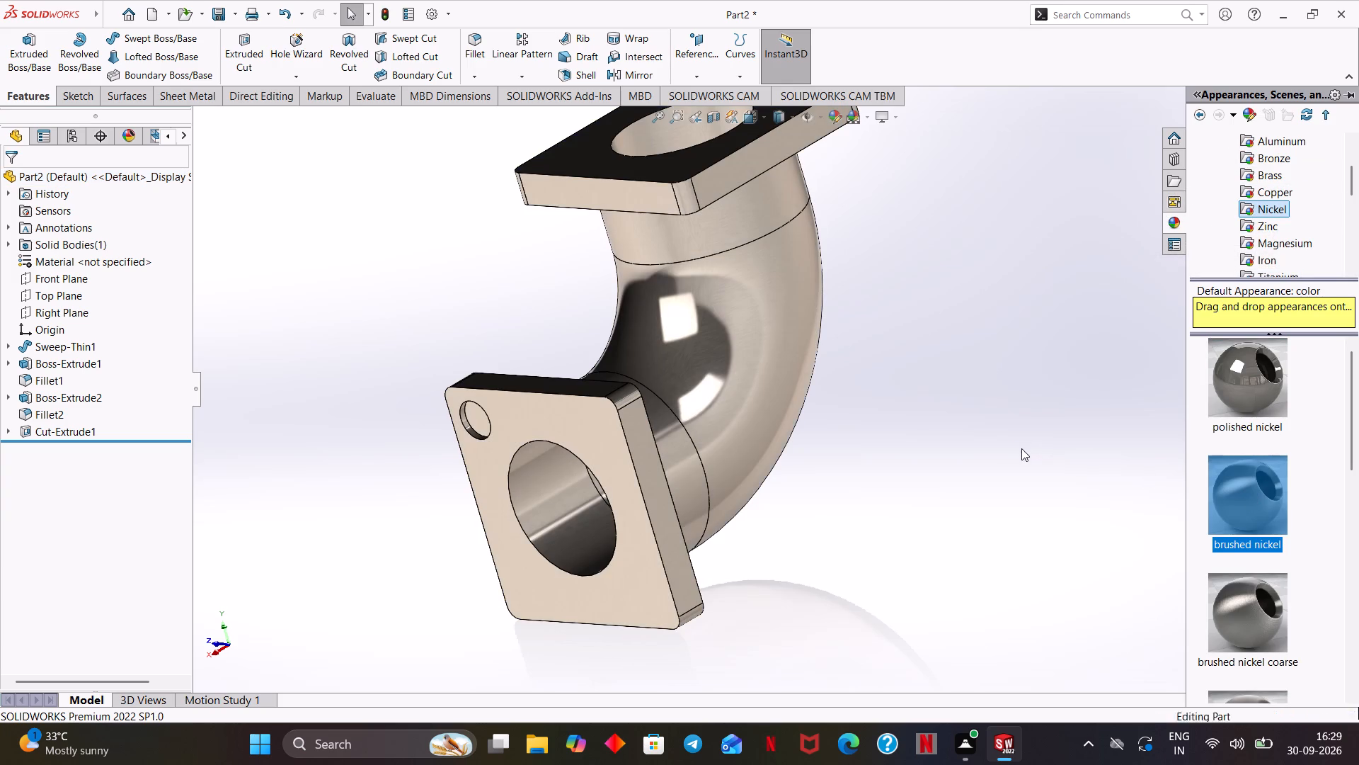
pyautogui.moveTo(1021, 448); pyautogui.dragTo(1004, 418, button='middle')
pyautogui.scroll(1, 1004, 418)
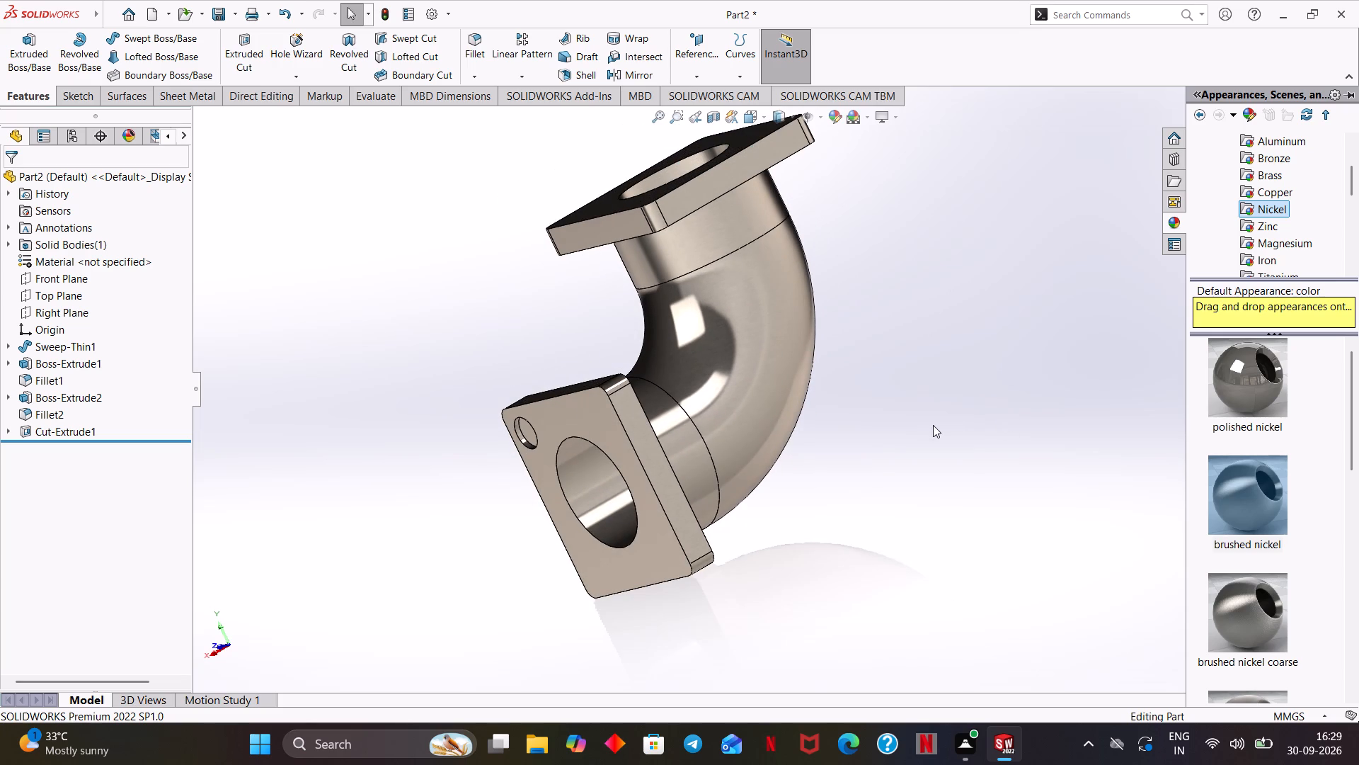
pyautogui.keyDown('ctrl'); pyautogui.moveTo(925, 429); pyautogui.dragTo(922, 489, button='middle'); pyautogui.keyUp('ctrl')
pyautogui.moveTo(942, 391); pyautogui.dragTo(901, 399, button='middle')
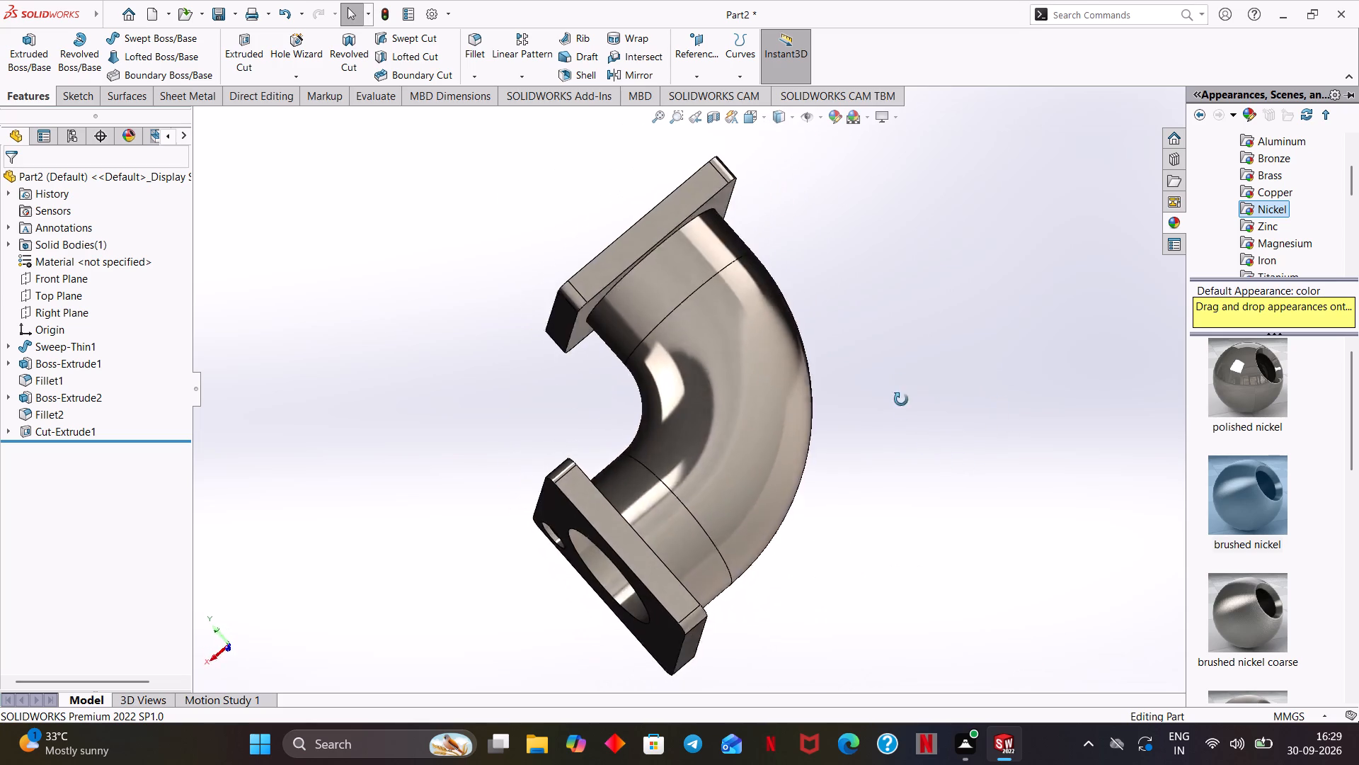
pyautogui.moveTo(901, 399); pyautogui.dragTo(962, 348, button='middle')
pyautogui.hotkey('ctrl', '7')
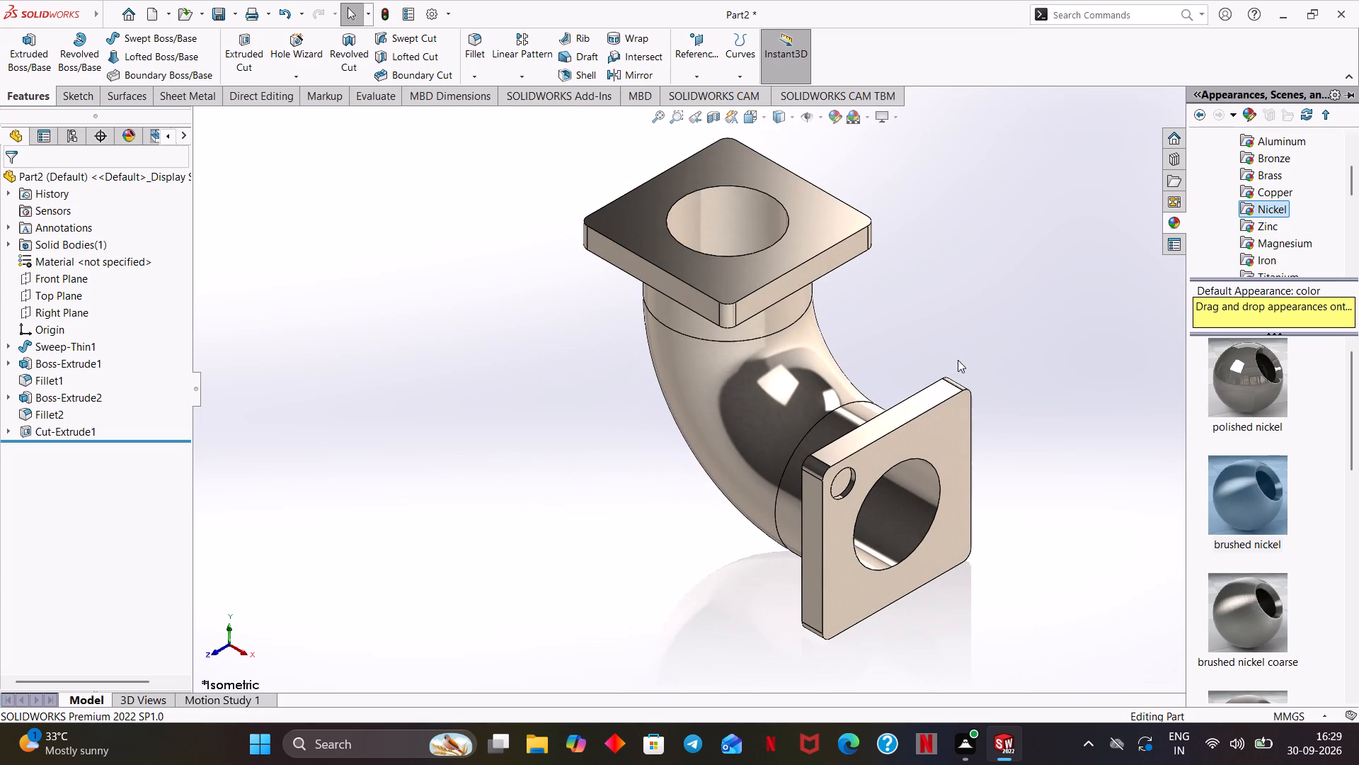
pyautogui.moveTo(992, 550); pyautogui.dragTo(837, 608, button='middle')
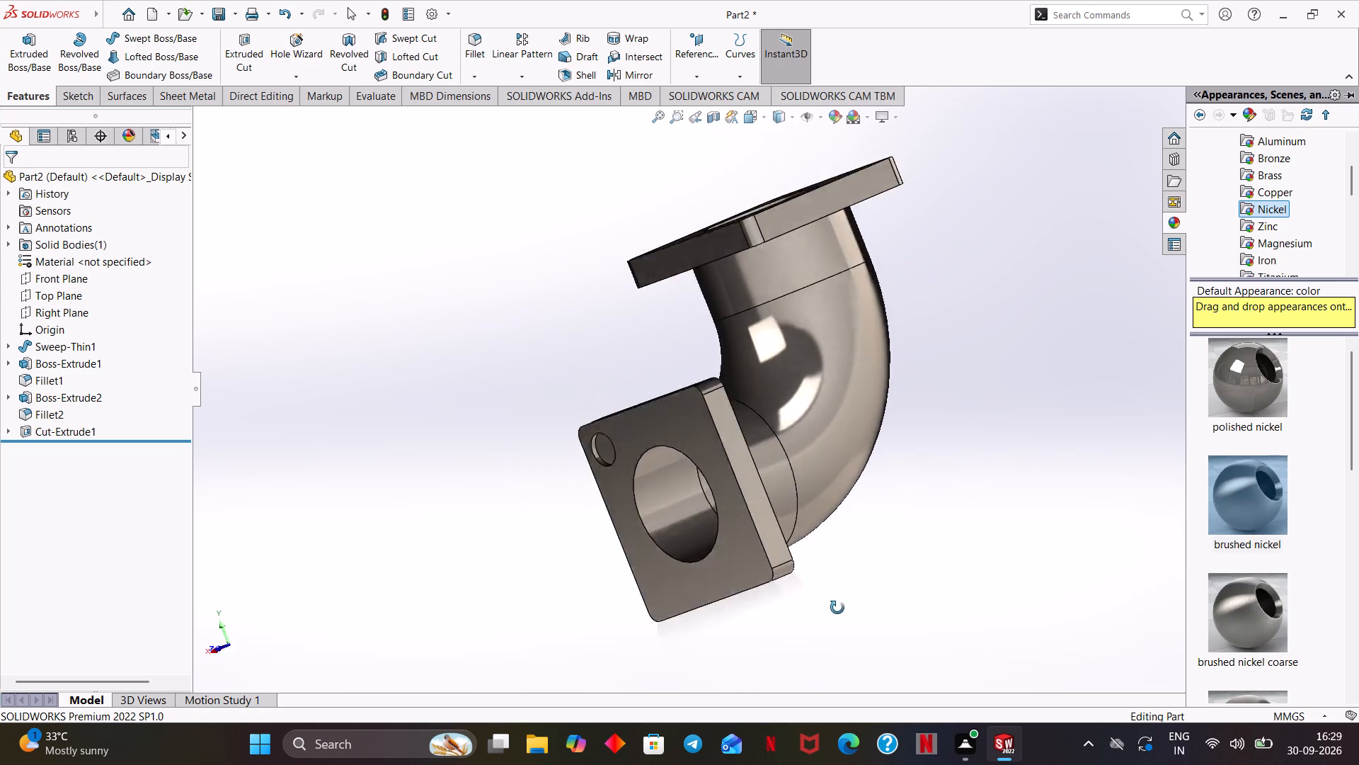
pyautogui.moveTo(837, 608); pyautogui.dragTo(830, 666, button='middle')
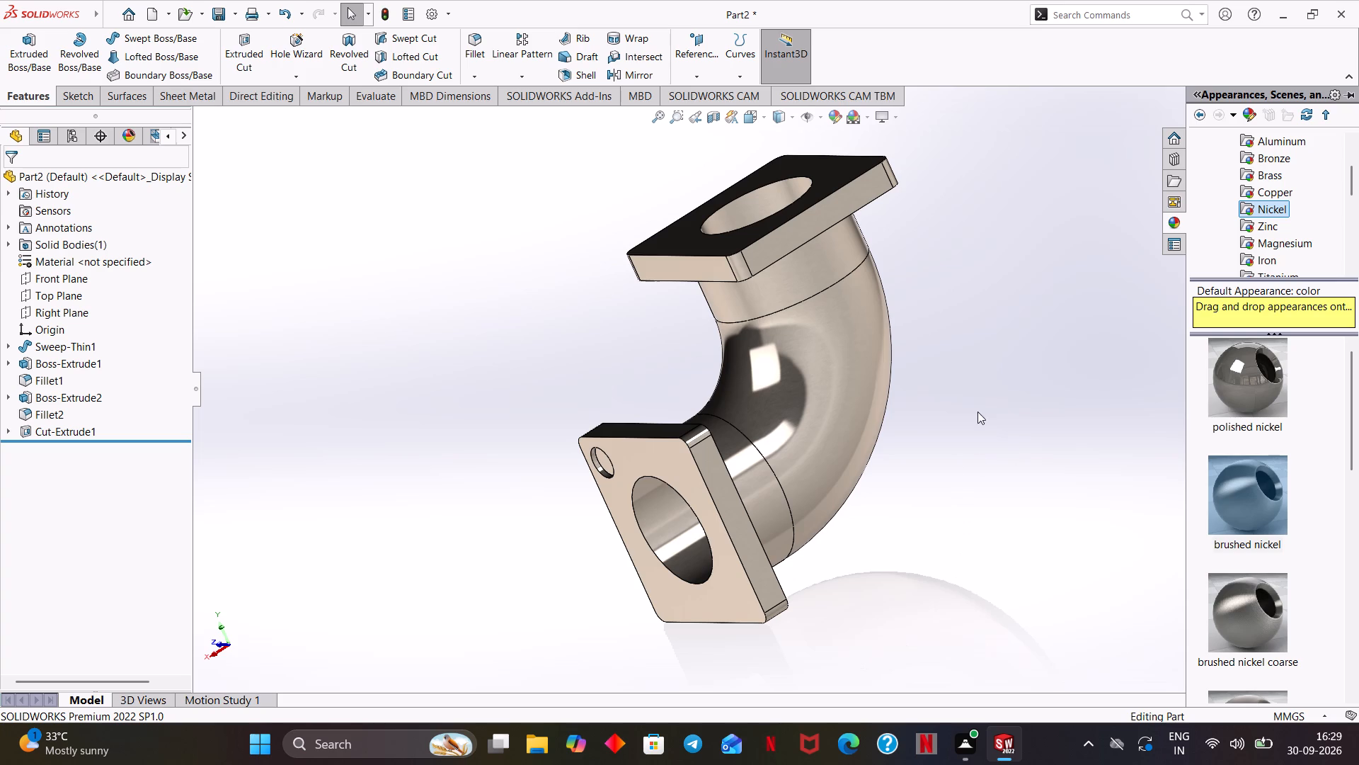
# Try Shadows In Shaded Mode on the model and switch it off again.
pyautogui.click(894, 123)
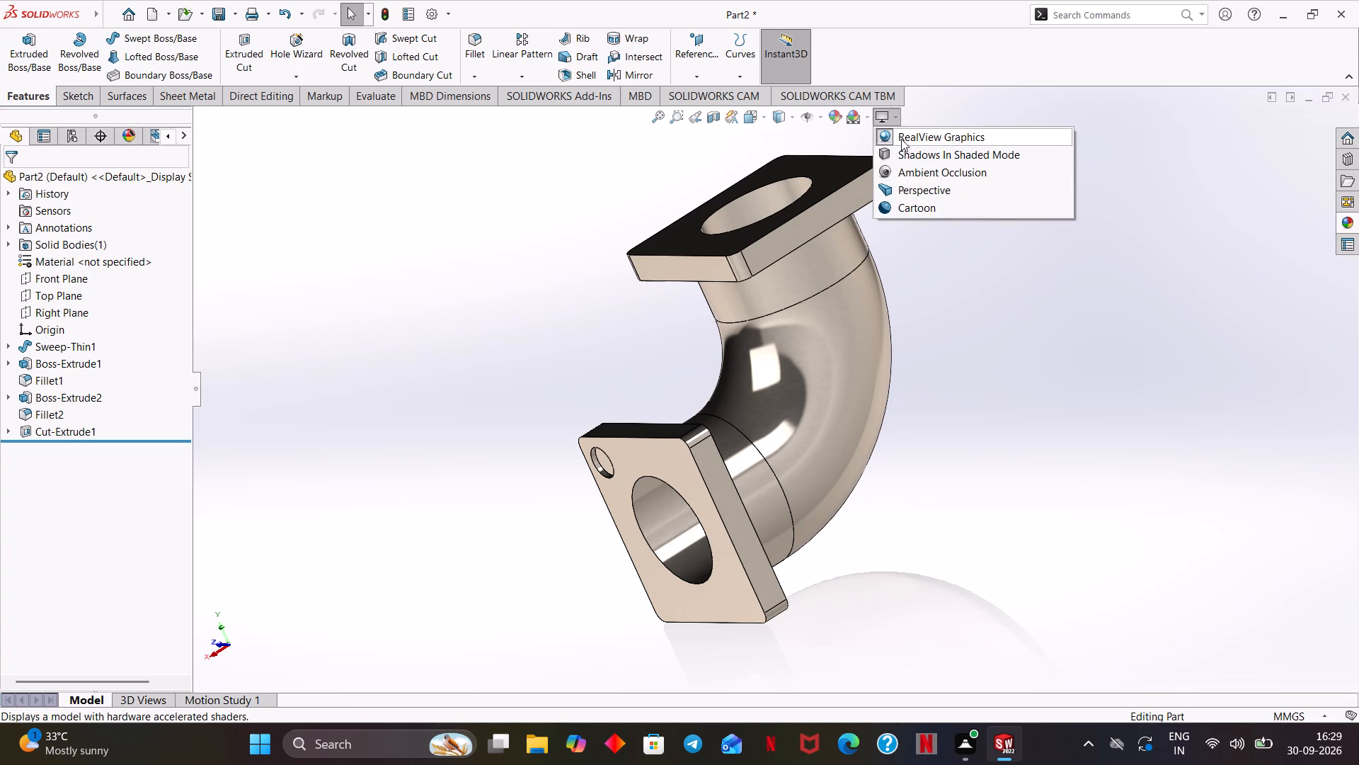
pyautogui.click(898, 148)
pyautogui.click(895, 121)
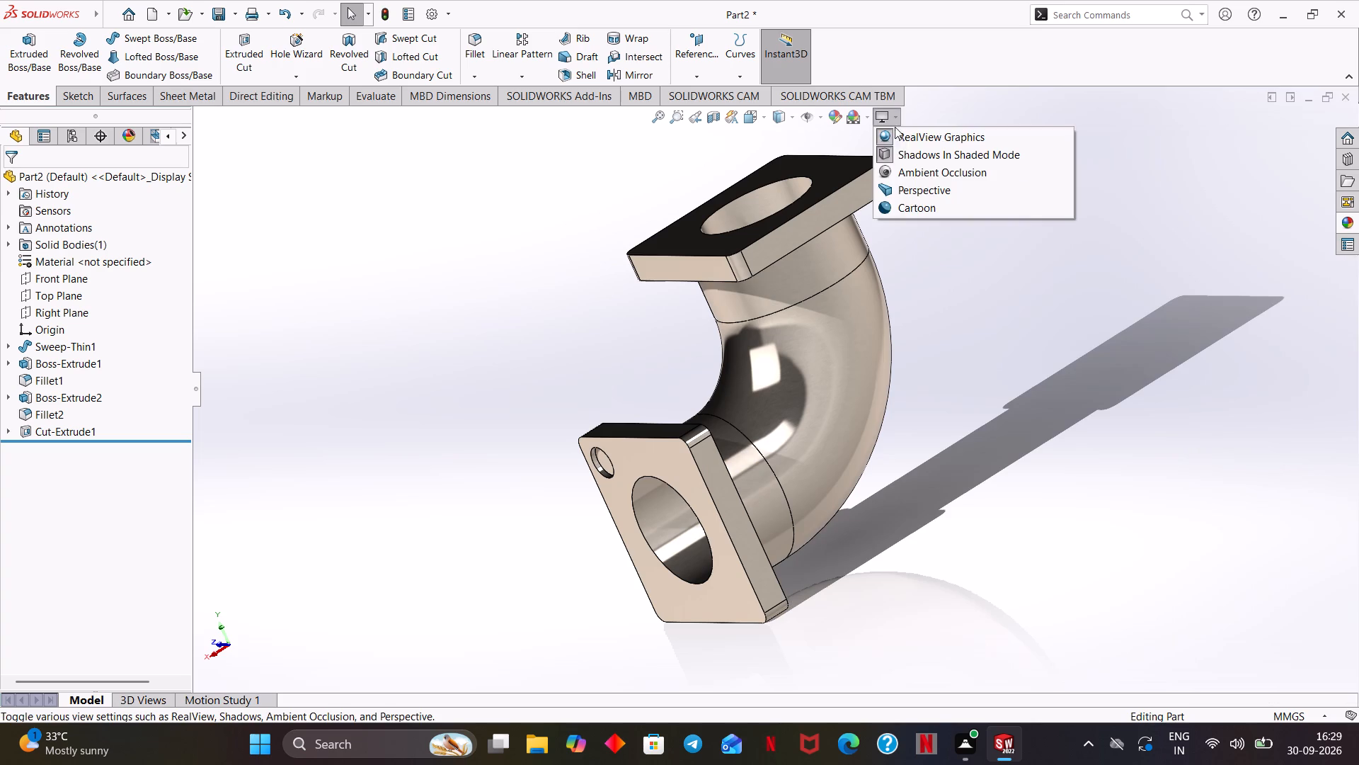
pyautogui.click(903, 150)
# Apply the Plain White scene to the model.
pyautogui.click(870, 118)
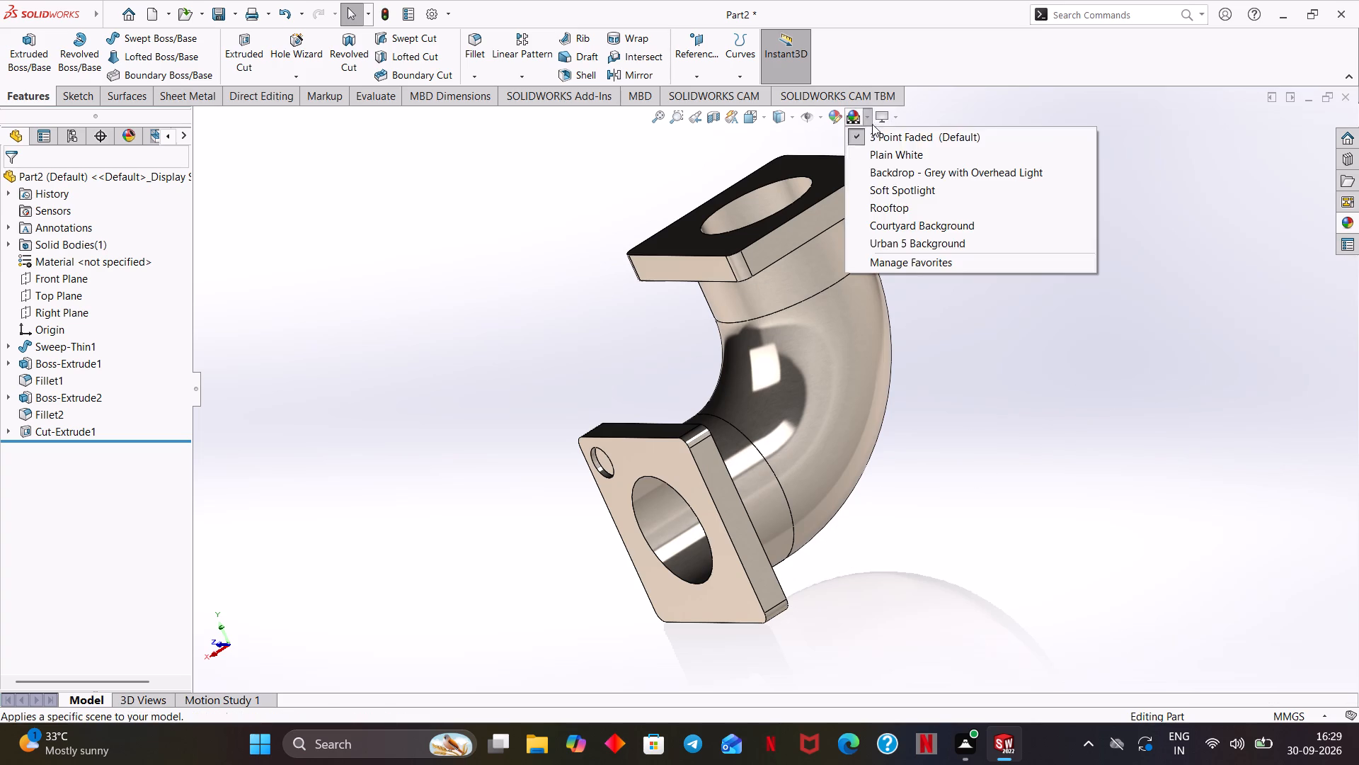
pyautogui.click(874, 148)
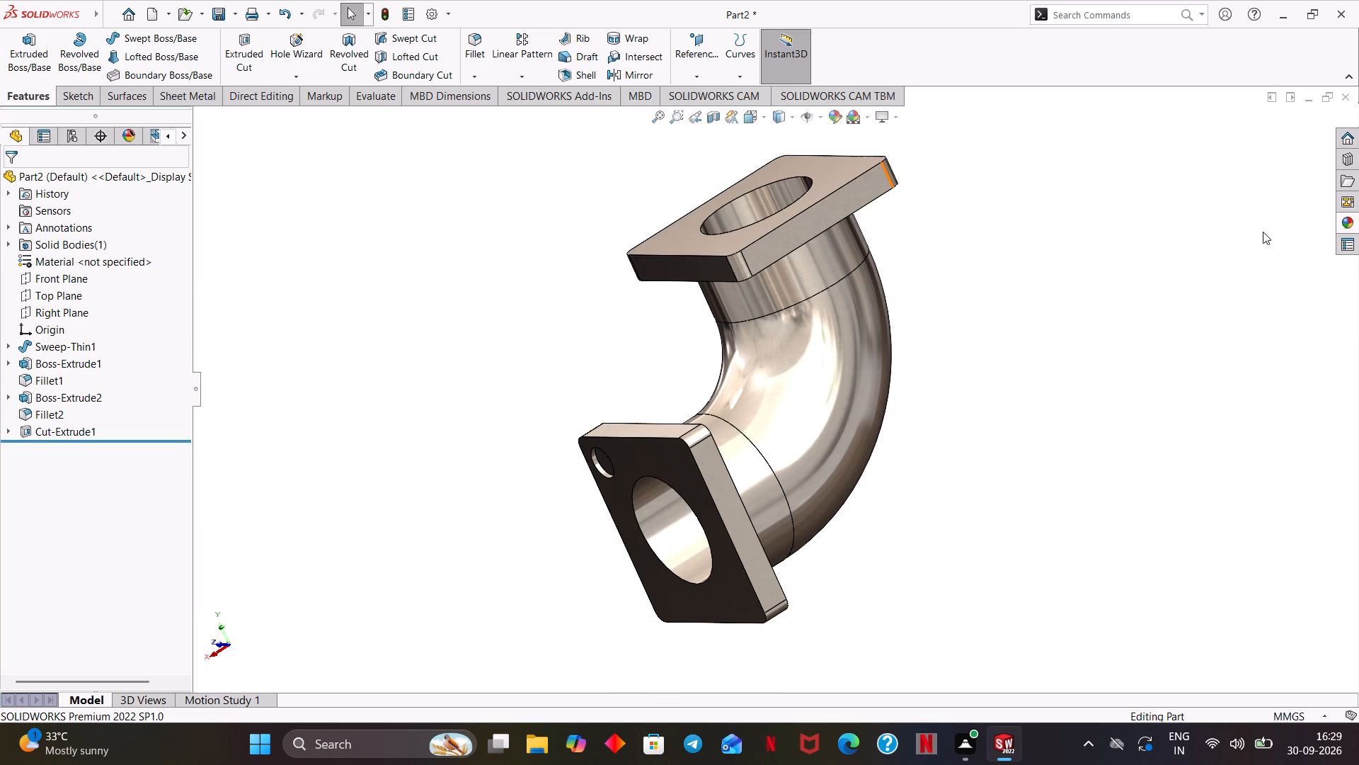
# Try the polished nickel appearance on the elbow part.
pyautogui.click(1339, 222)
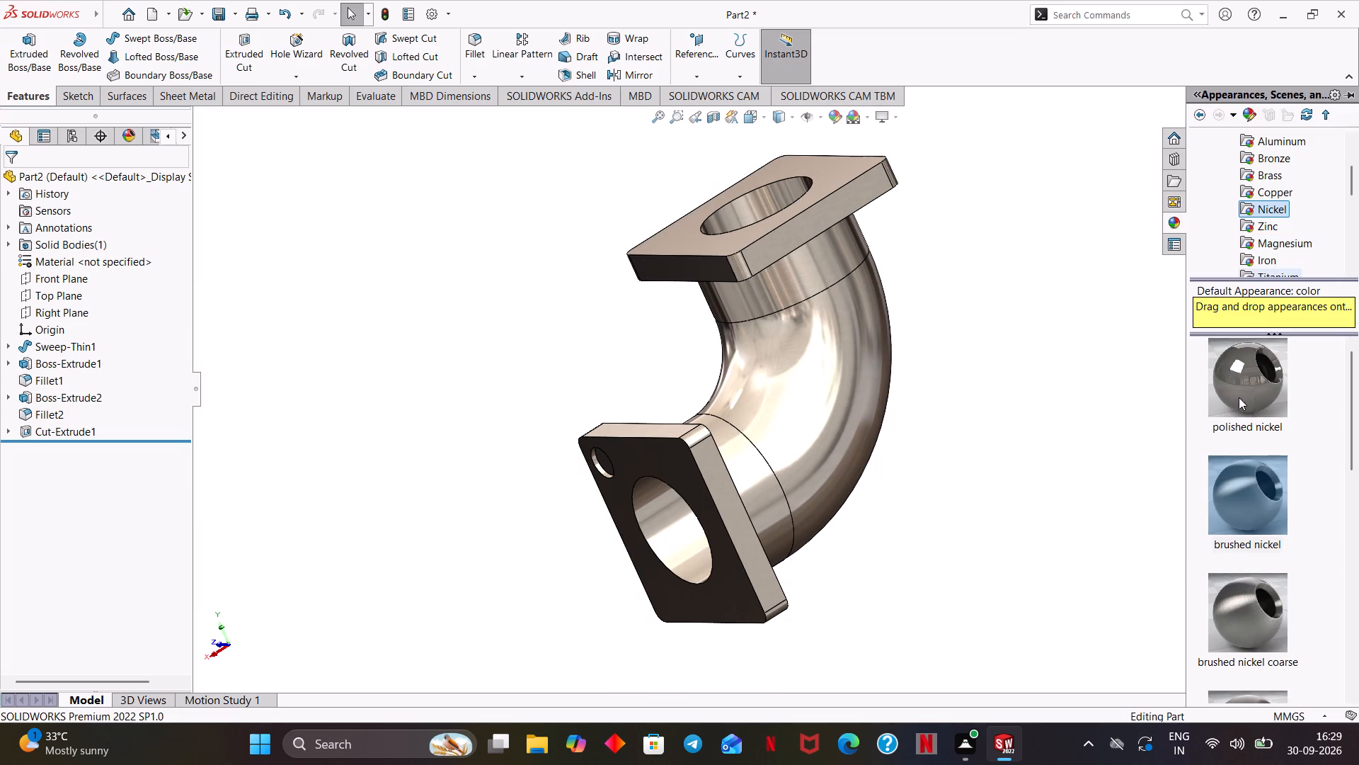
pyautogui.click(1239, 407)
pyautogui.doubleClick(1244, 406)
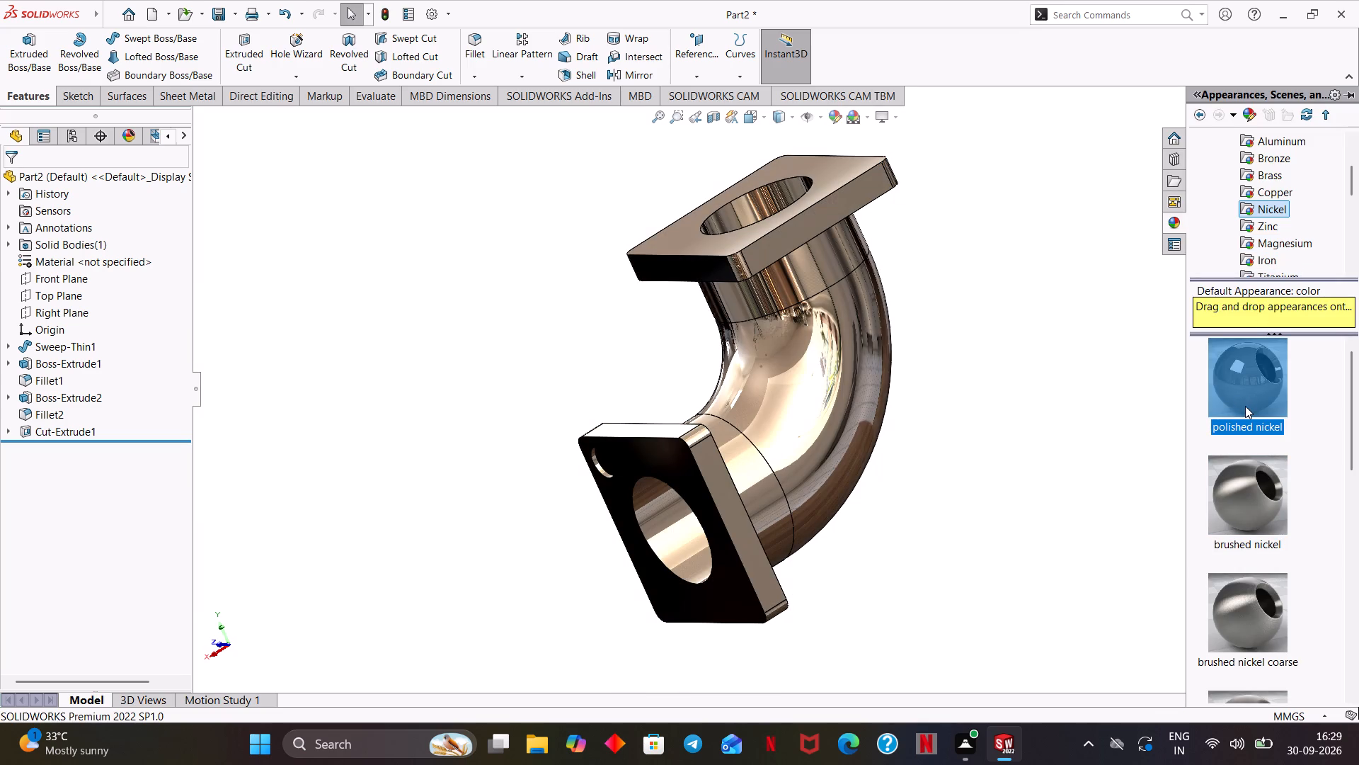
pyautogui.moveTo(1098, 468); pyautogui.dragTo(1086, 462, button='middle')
# Set the elbow part's appearance back to brushed nickel.
pyautogui.doubleClick(1249, 485)
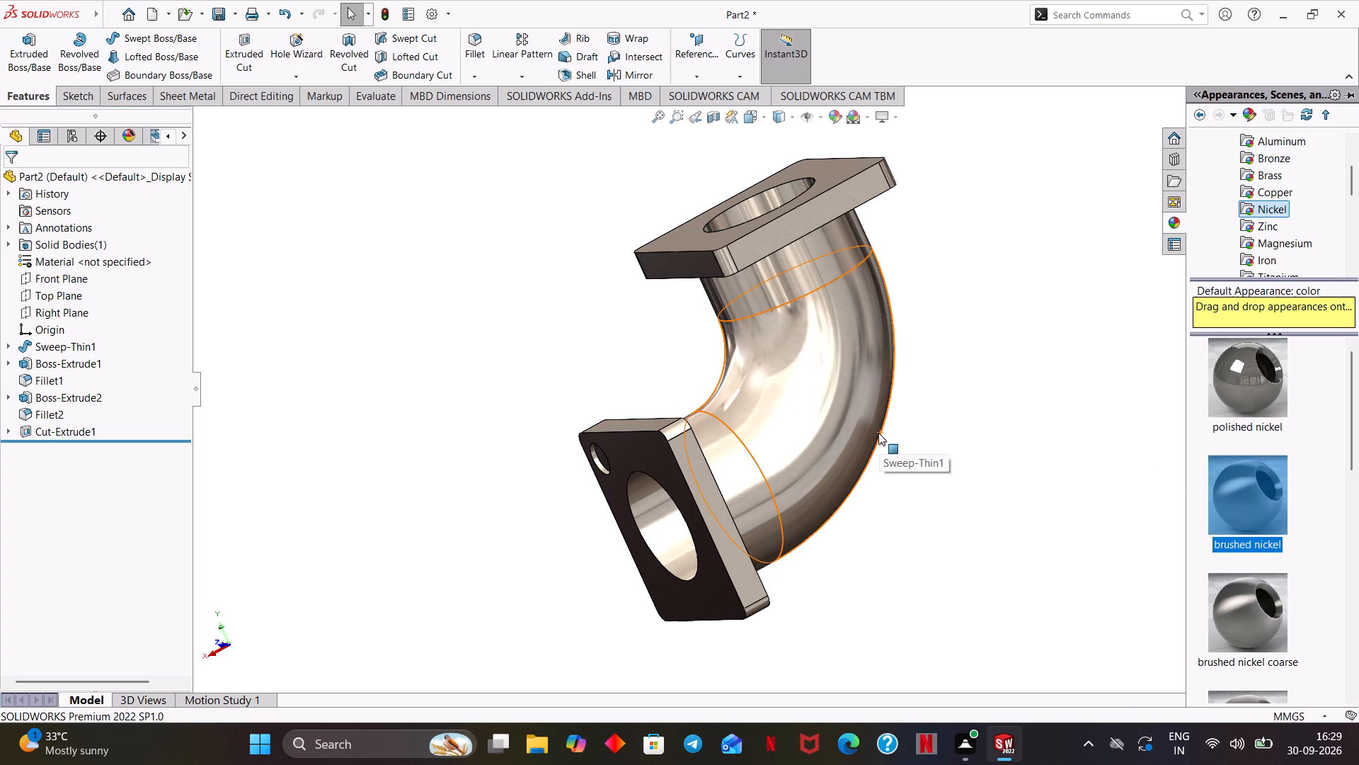
pyautogui.click(1015, 290)
# On the floor face of the corner recess, sketch a circle concentric with the recess, about 35 mm in diameter.
pyautogui.moveTo(980, 375); pyautogui.dragTo(1048, 283, button='middle')
pyautogui.click(640, 412)
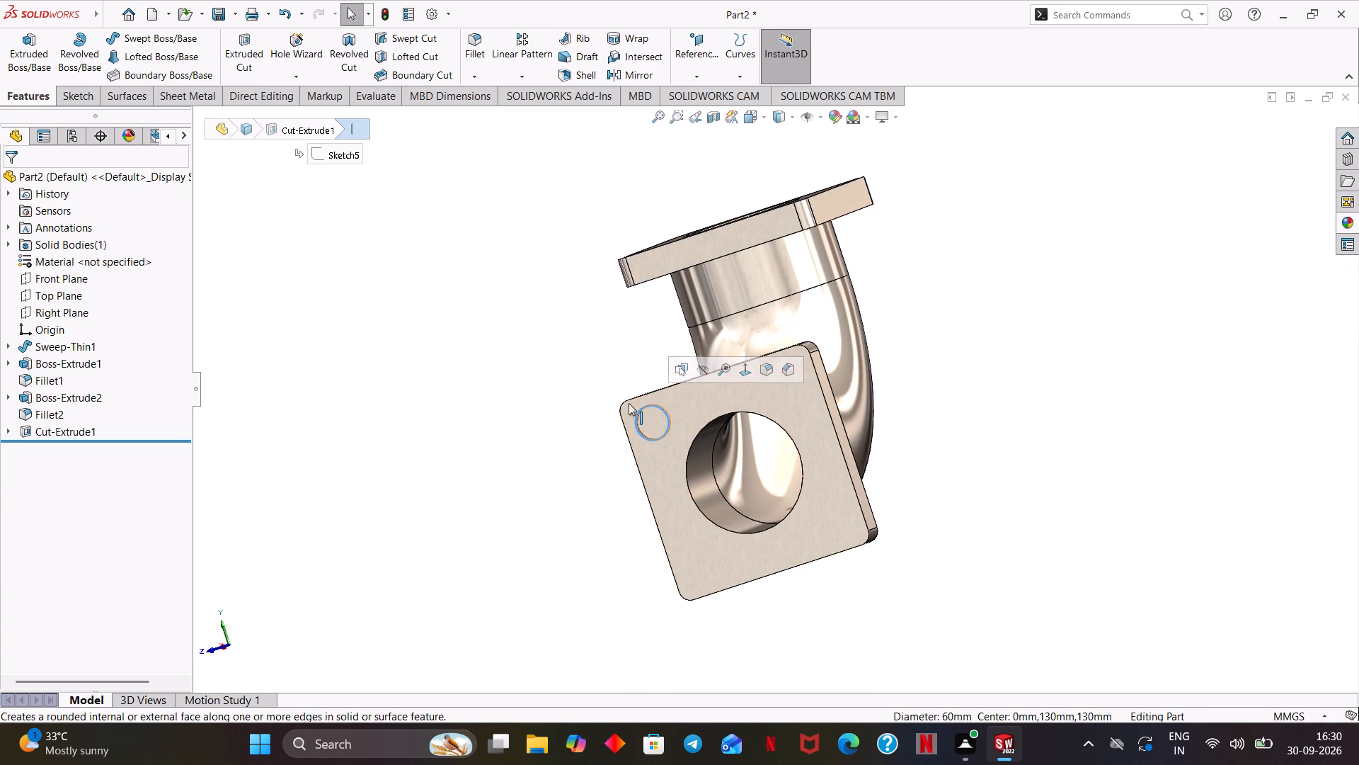
pyautogui.click(578, 358)
pyautogui.click(651, 422)
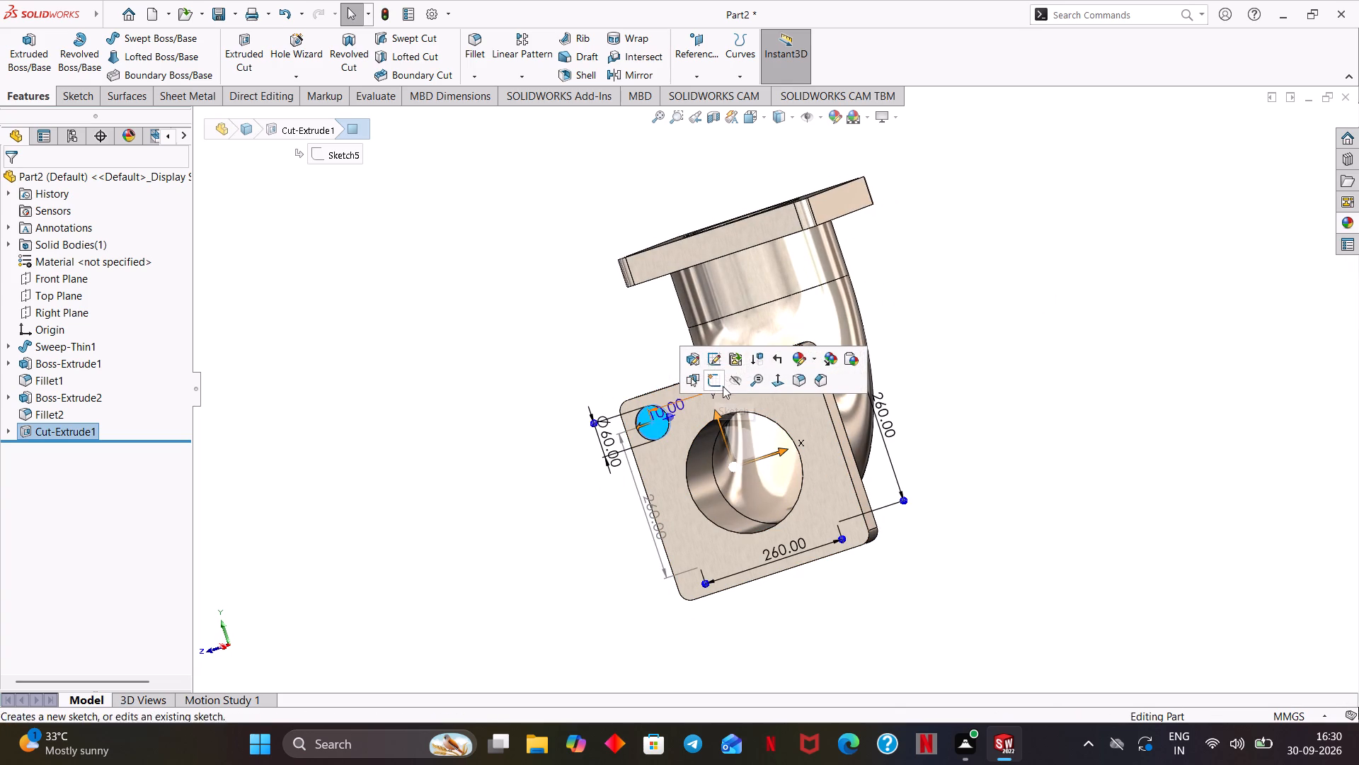
pyautogui.click(718, 379)
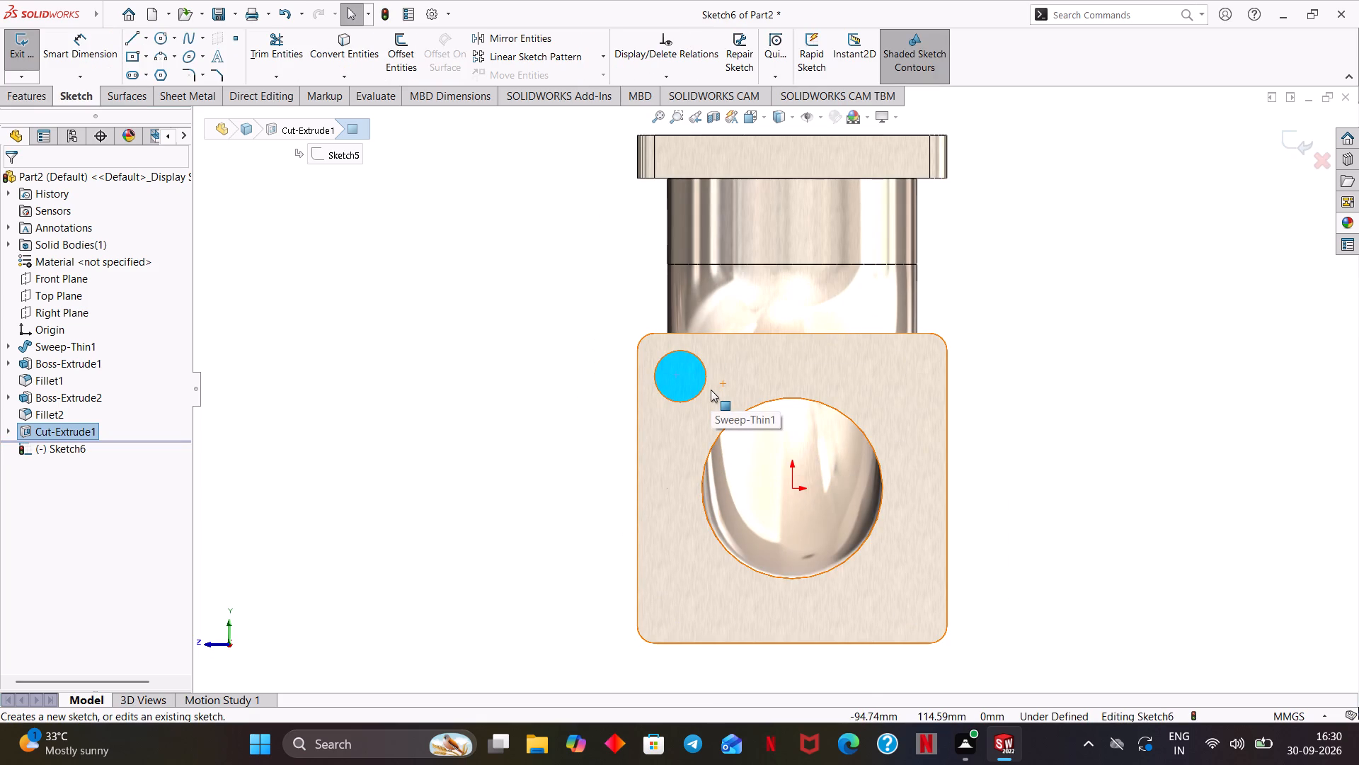
pyautogui.scroll(-2, 696, 399)
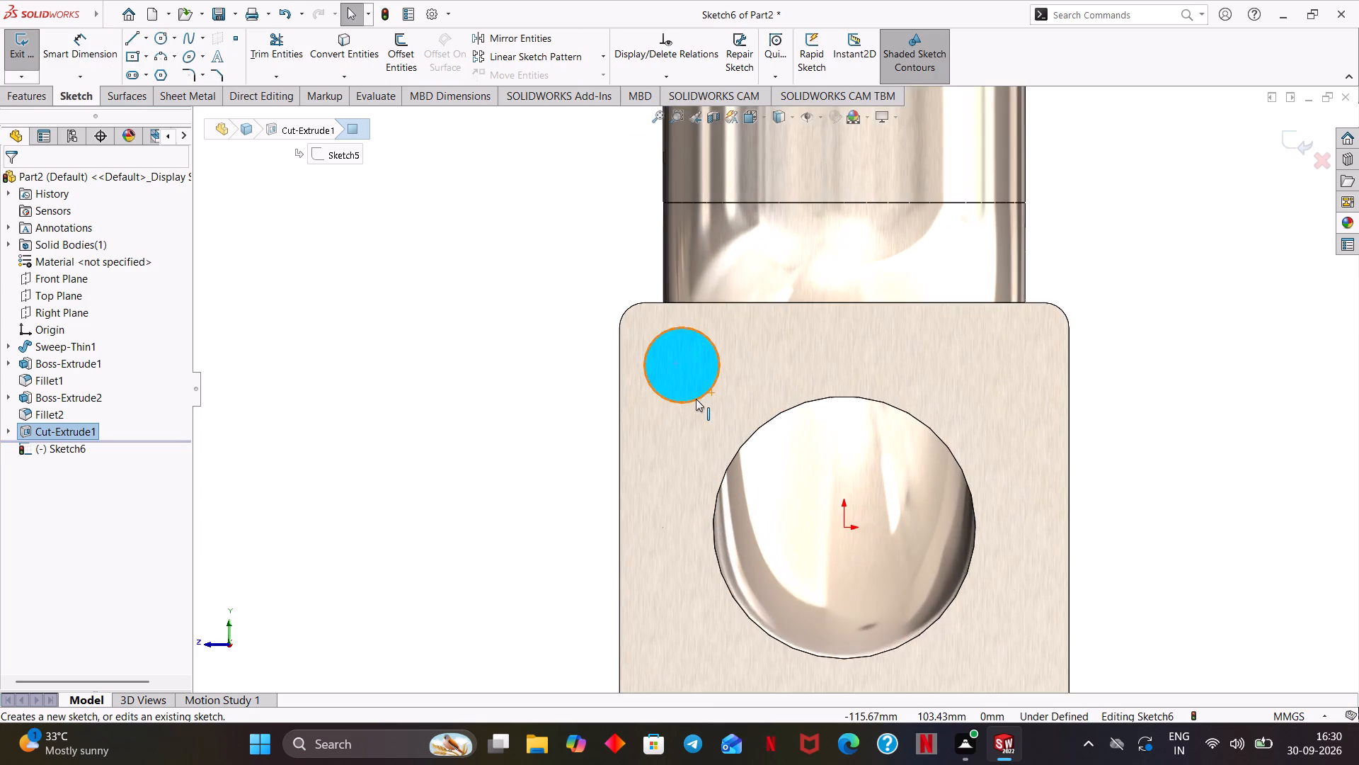
pyautogui.scroll(-2, 696, 399)
pyautogui.click(461, 368)
pyautogui.scroll(-1, 462, 368)
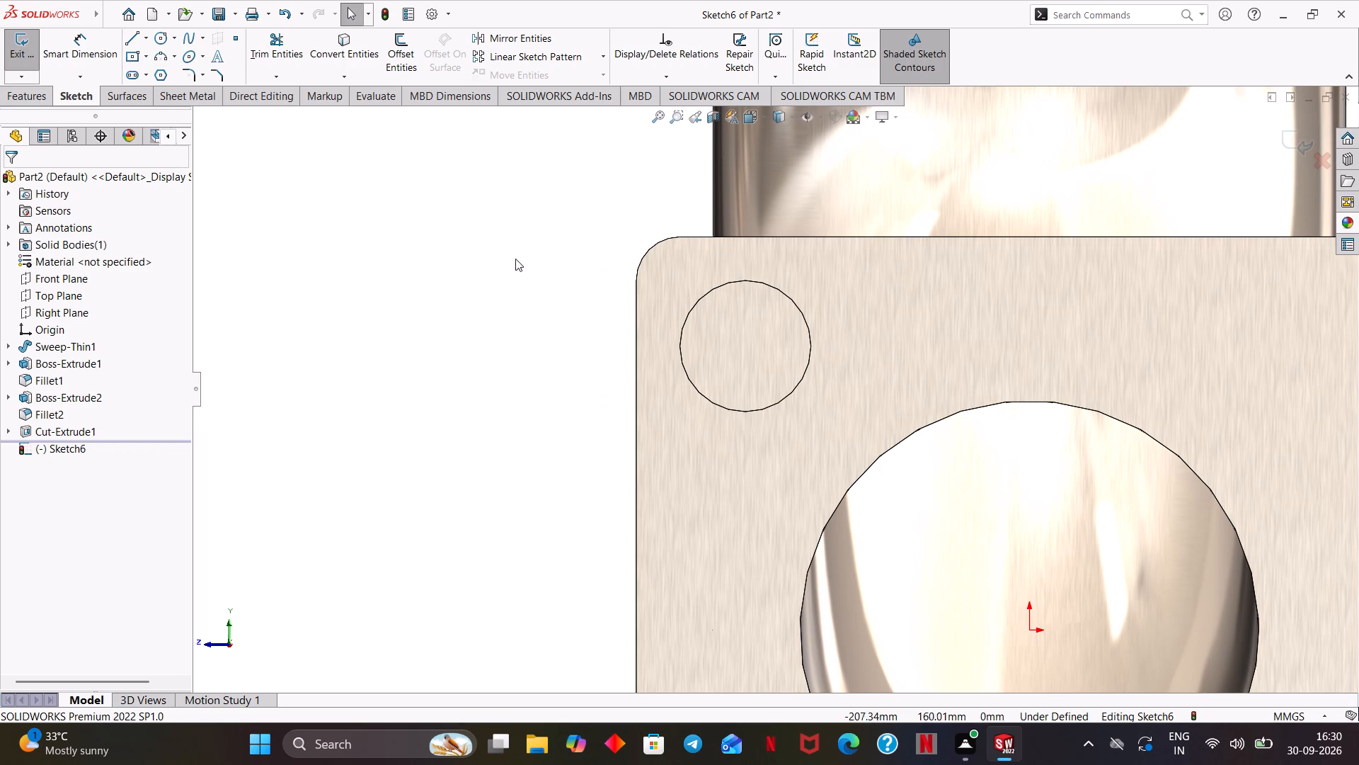
pyautogui.click(156, 40)
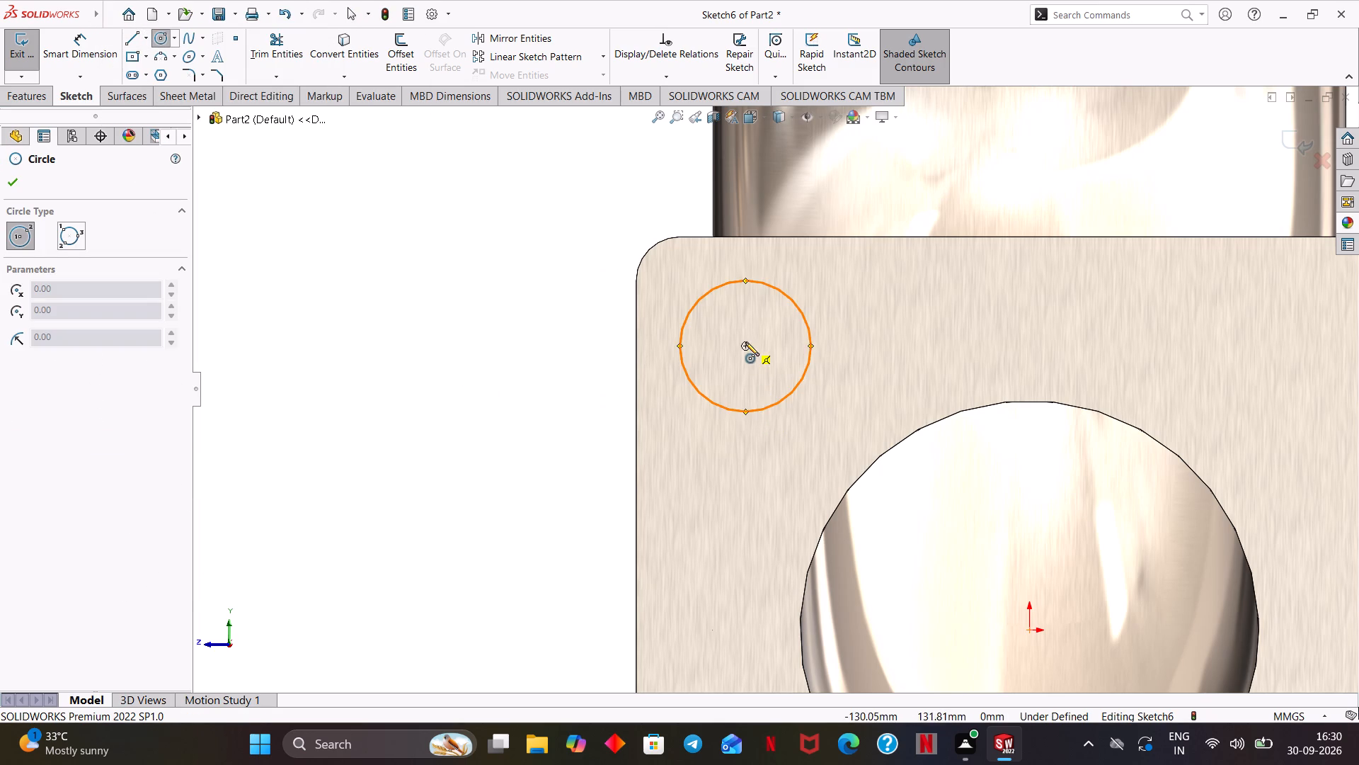
pyautogui.click(745, 342)
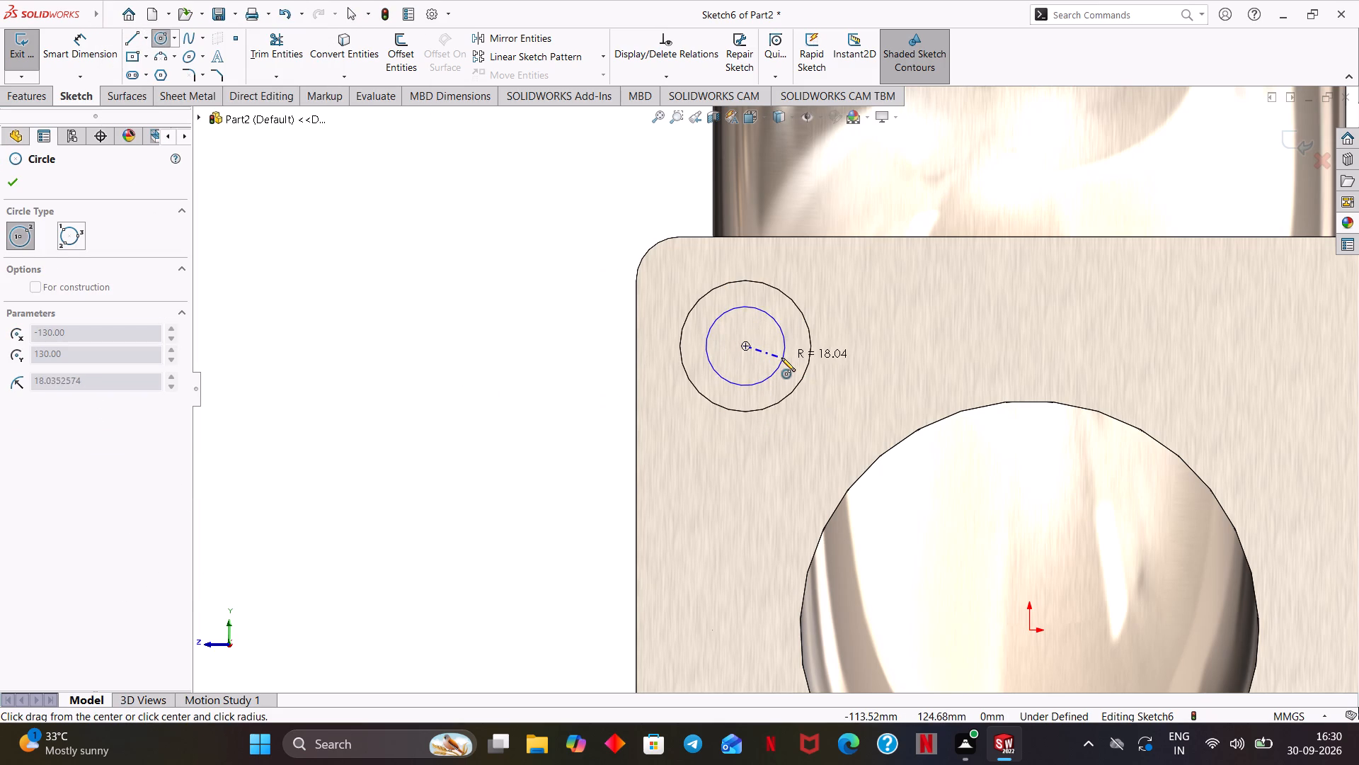
pyautogui.click(781, 358)
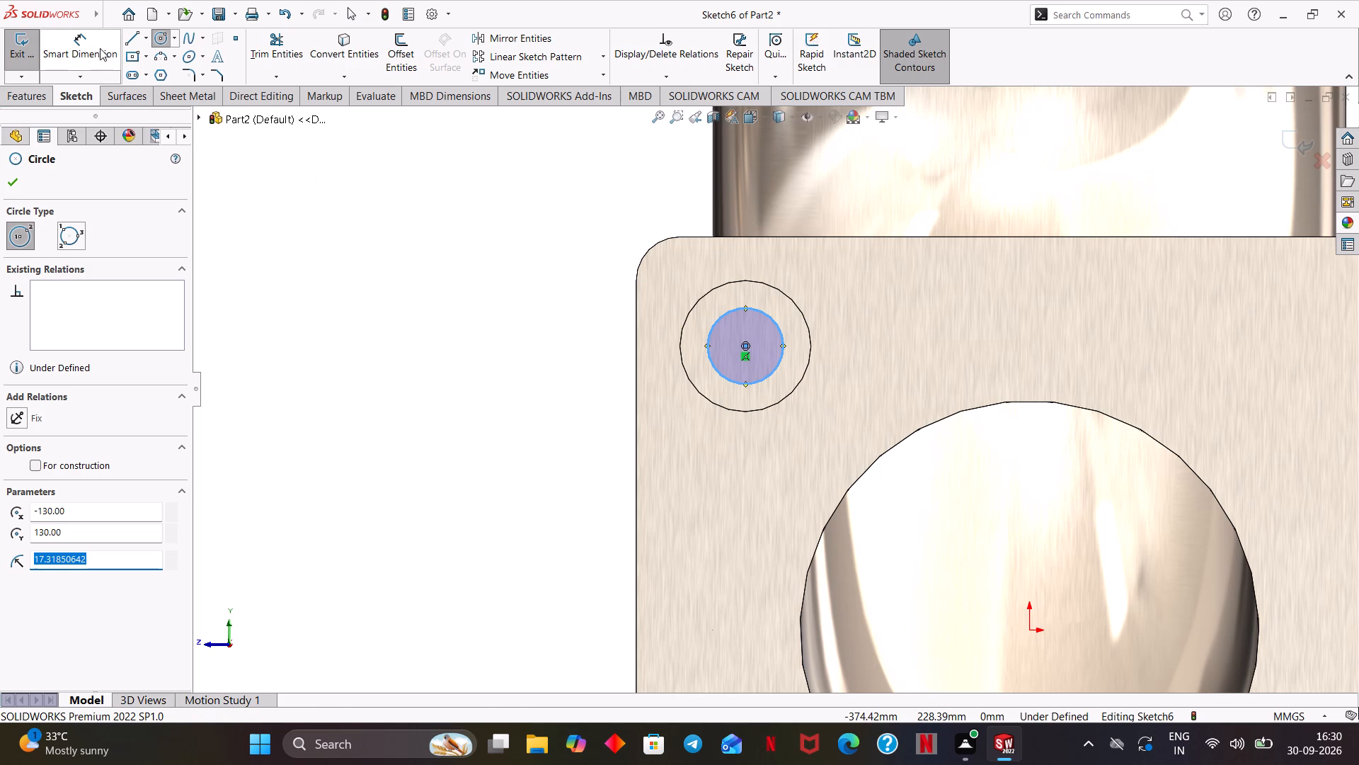
# Dimension the new circle's diameter to 30 mm and finish dimensioning.
pyautogui.click(100, 48)
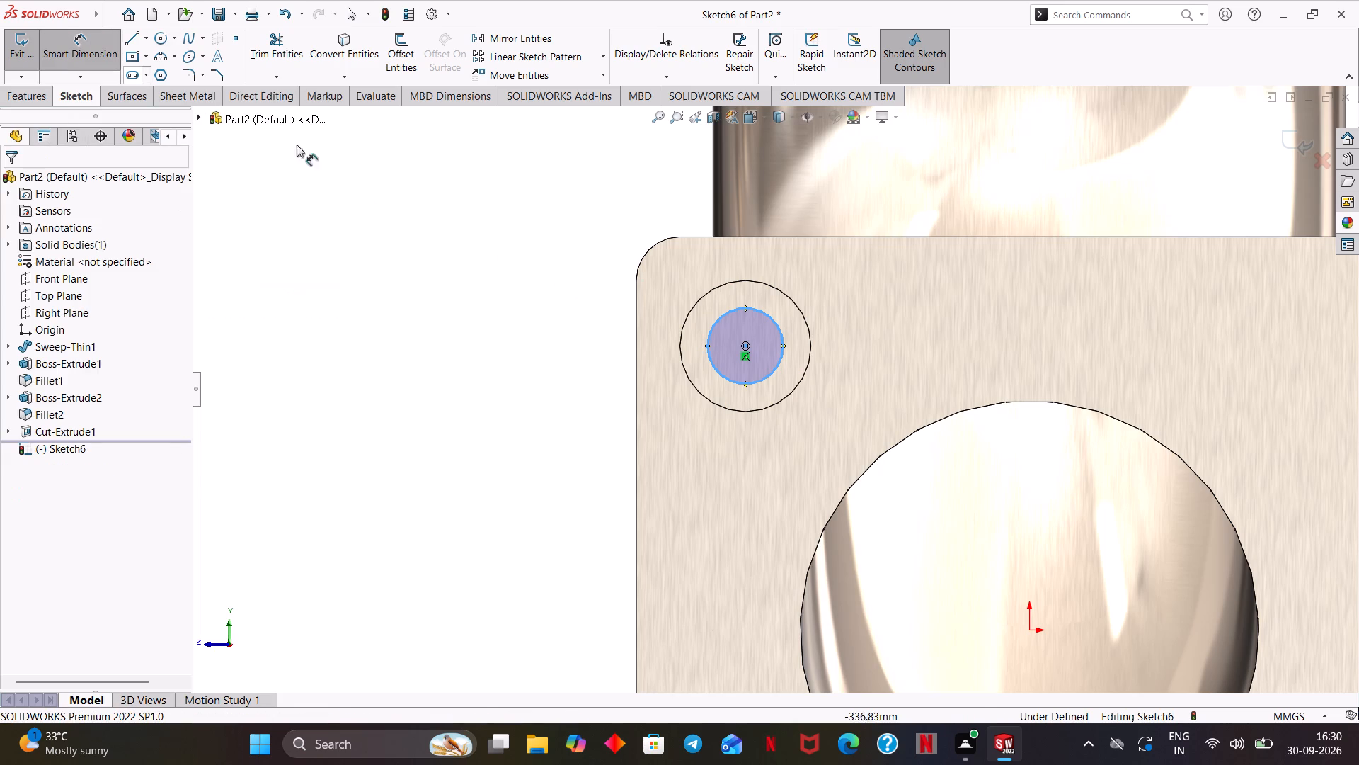
pyautogui.click(715, 324)
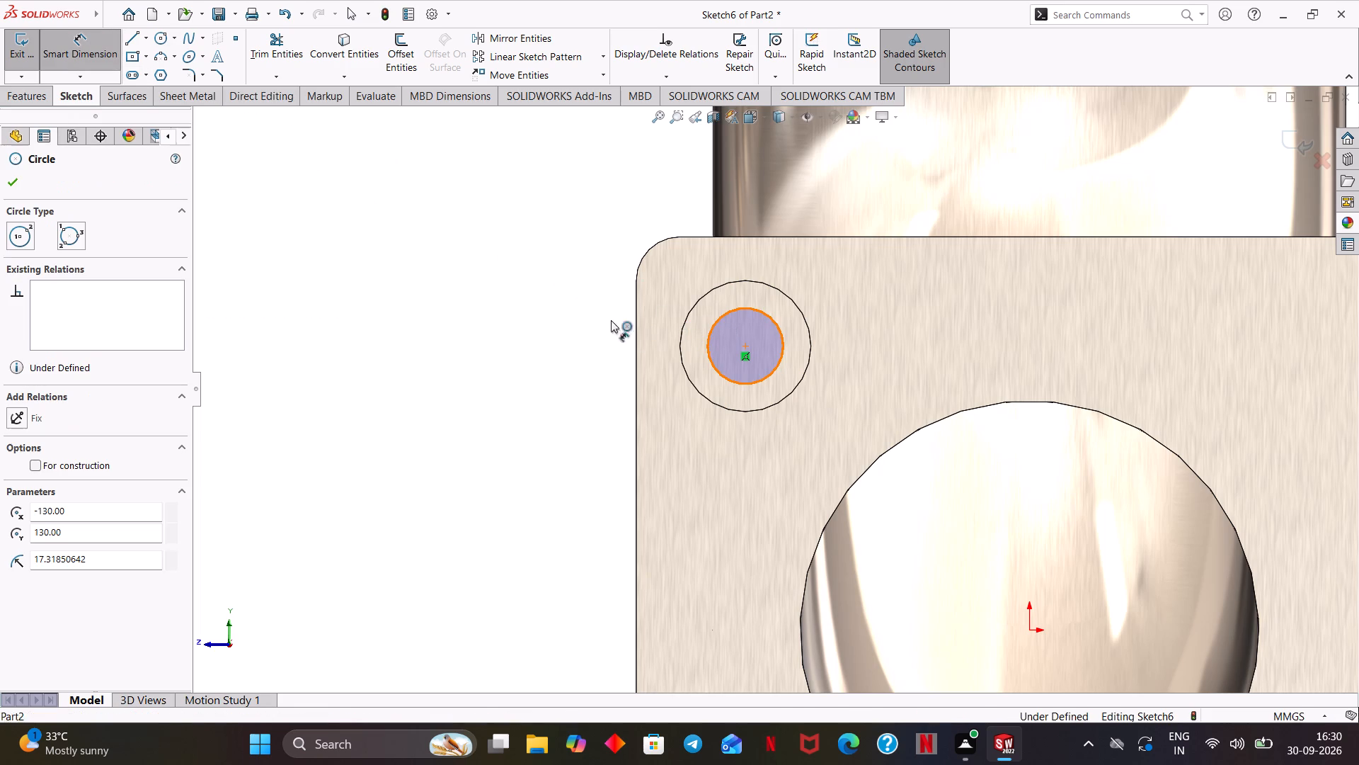
pyautogui.click(595, 346)
pyautogui.write('30')
pyautogui.press('Return')
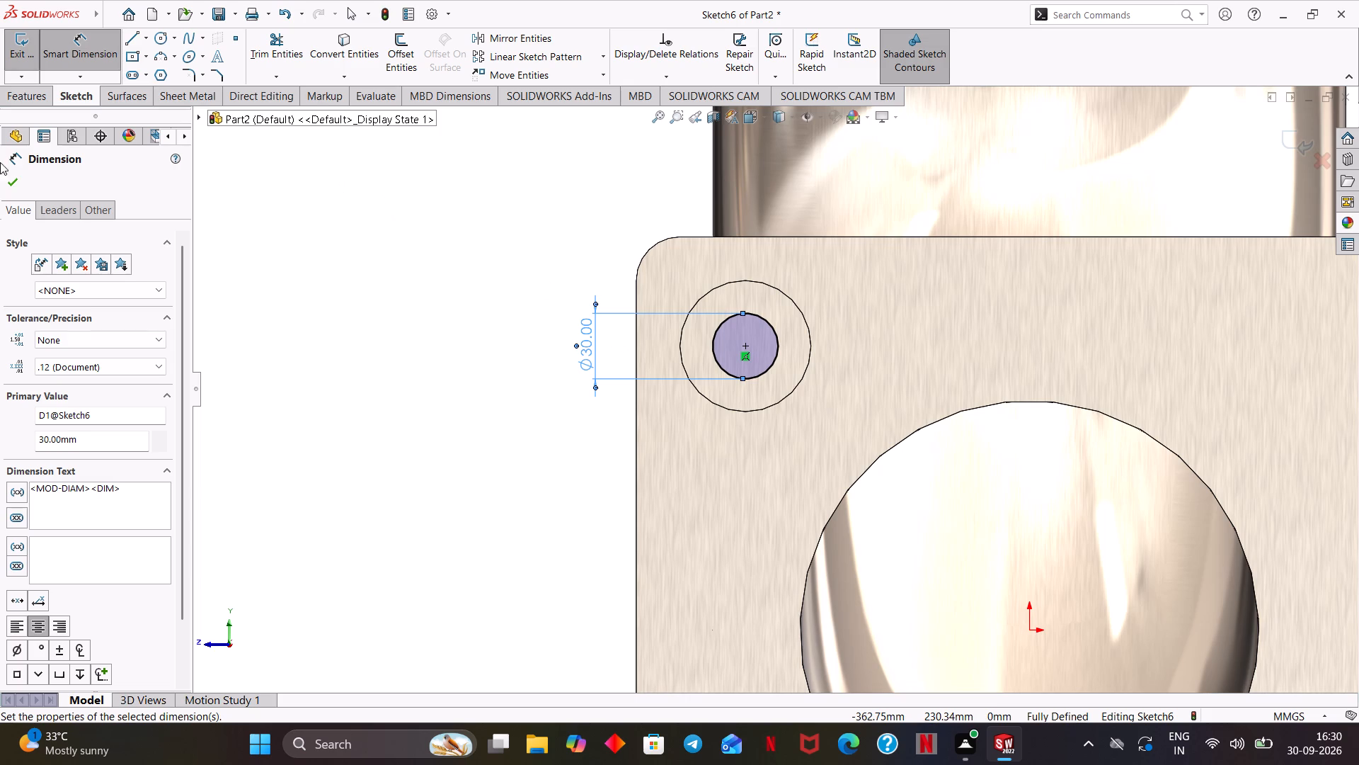
pyautogui.click(22, 175)
# Cut-extrude the 30 mm circle from the recess floor through the flange with the Up To Next end condition.
pyautogui.click(40, 94)
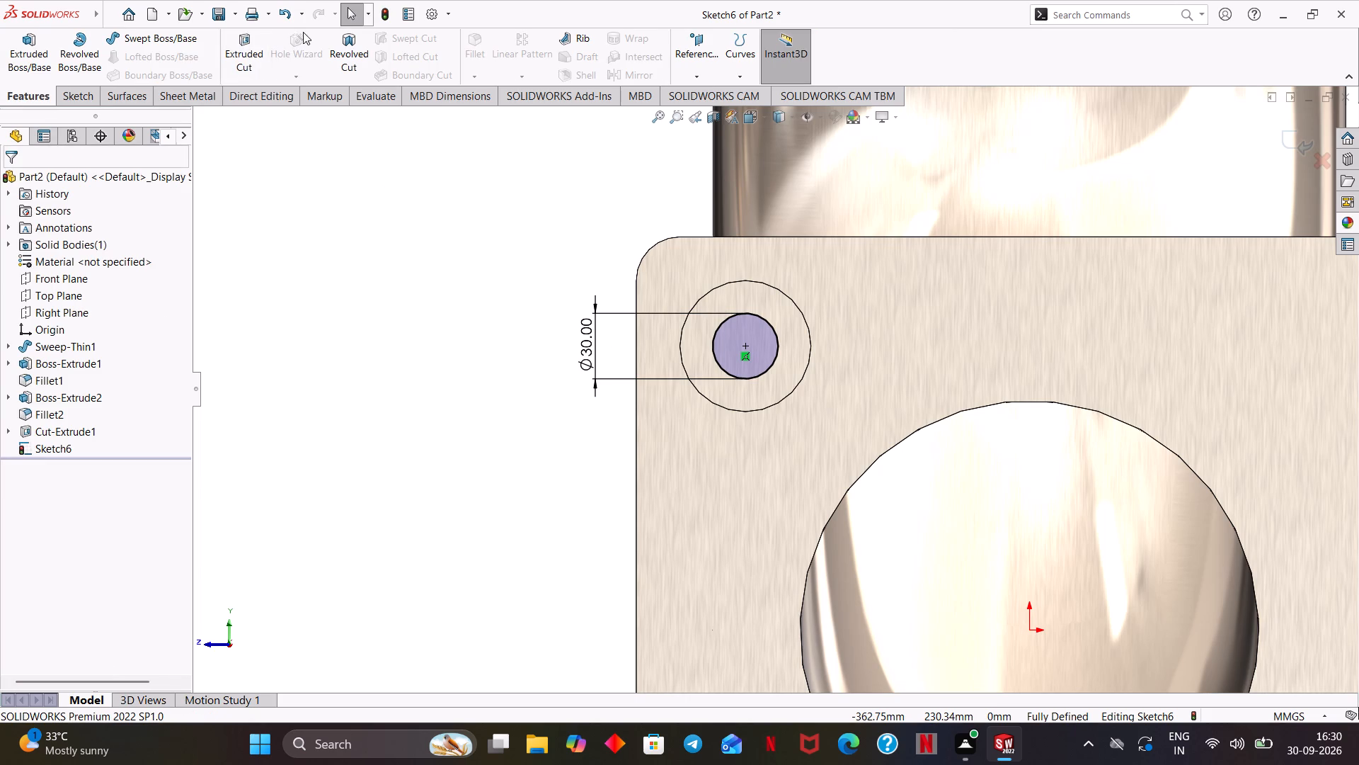
pyautogui.click(239, 51)
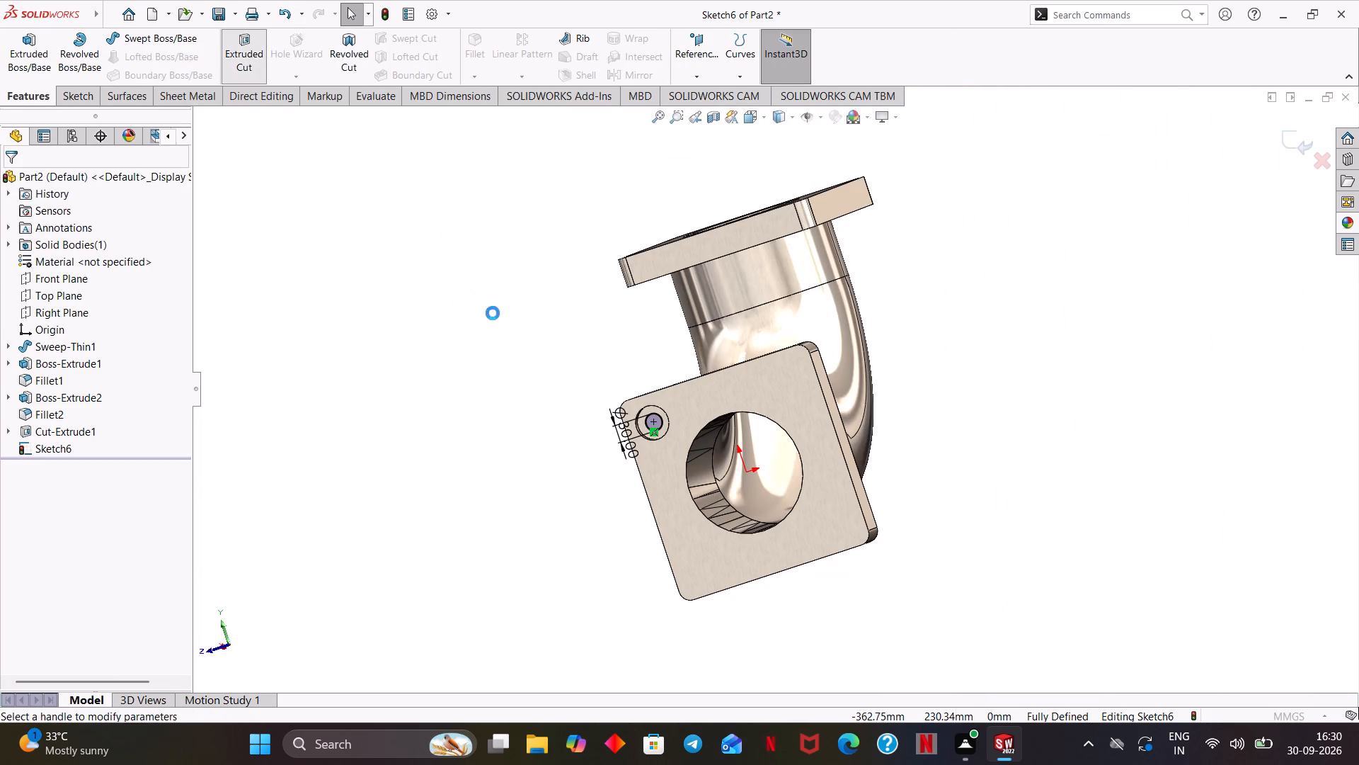
pyautogui.moveTo(502, 328); pyautogui.dragTo(670, 334, button='middle')
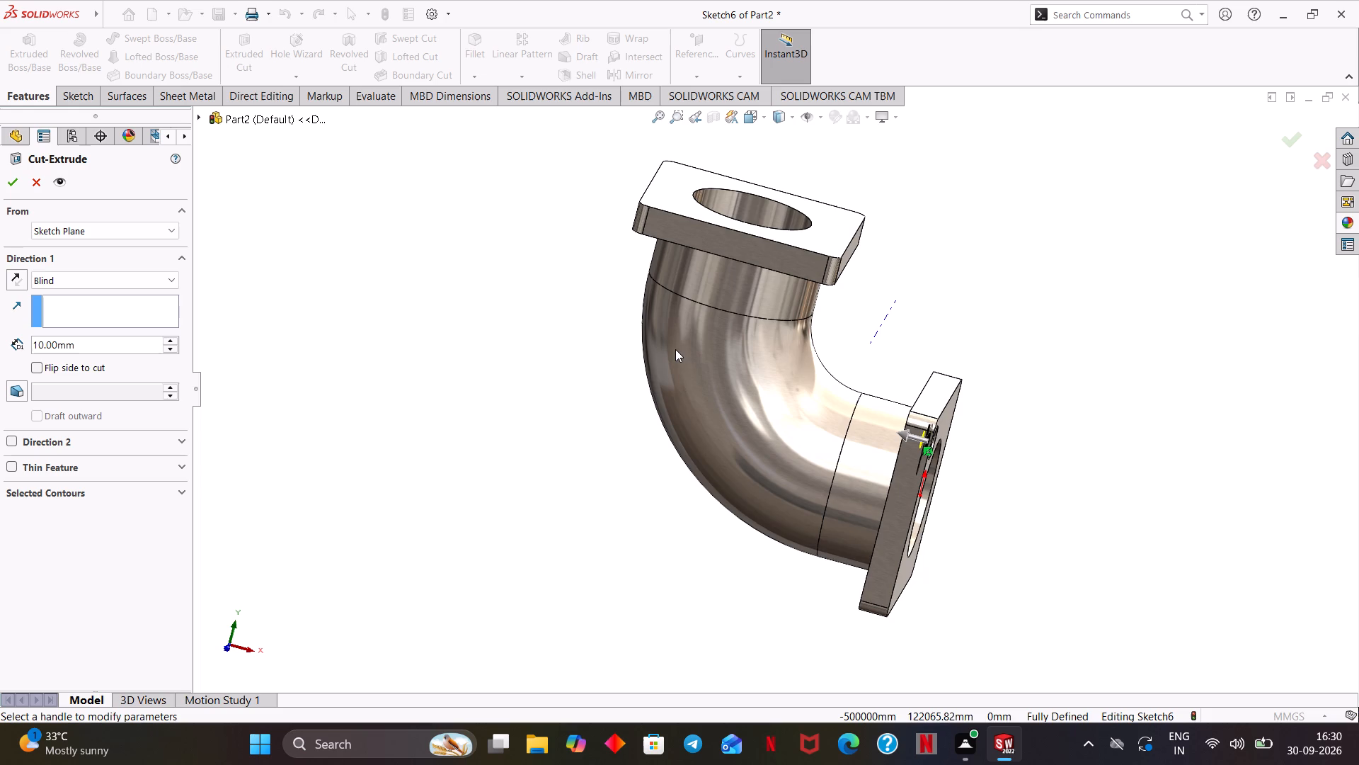
pyautogui.scroll(-2, 735, 368)
pyautogui.keyDown('ctrl'); pyautogui.moveTo(769, 428); pyautogui.dragTo(646, 392, button='middle'); pyautogui.keyUp('ctrl')
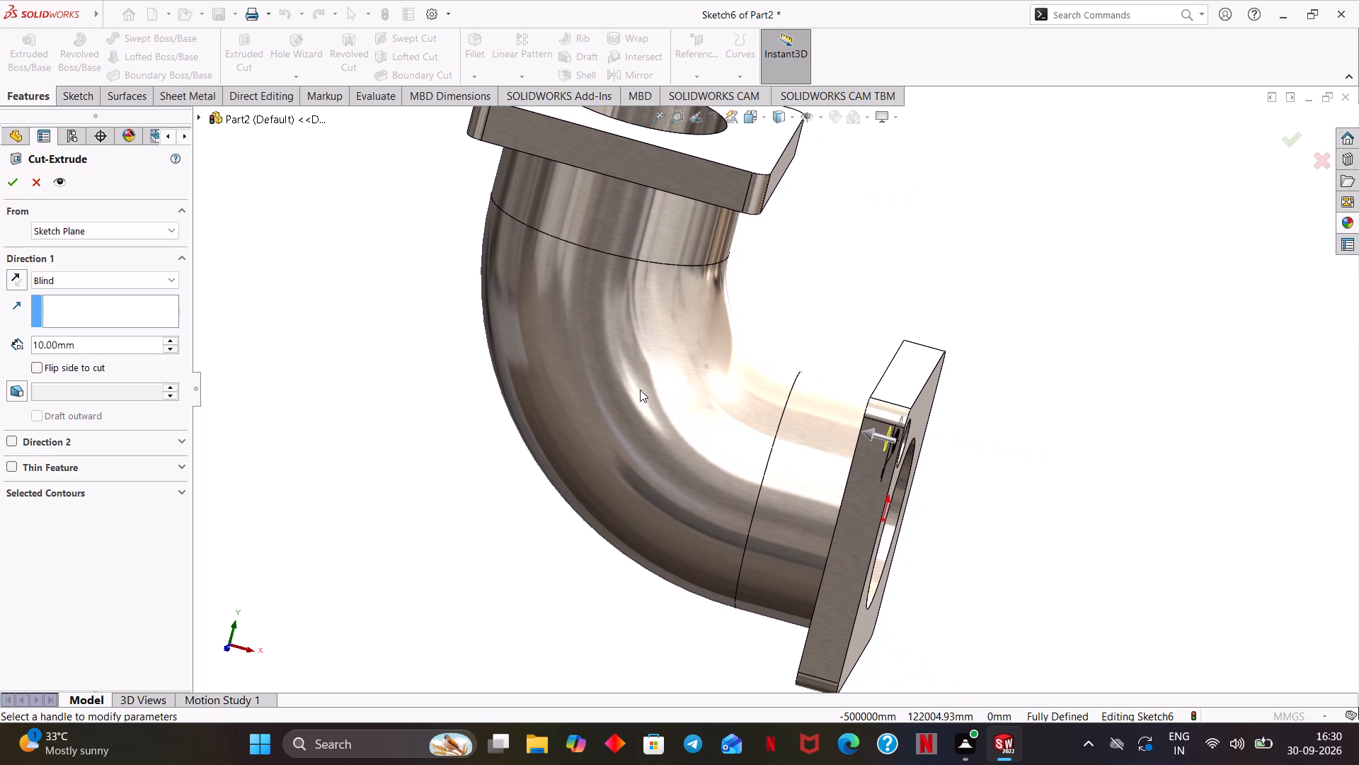
pyautogui.moveTo(636, 389); pyautogui.dragTo(605, 385, button='middle')
pyautogui.scroll(-2, 601, 383)
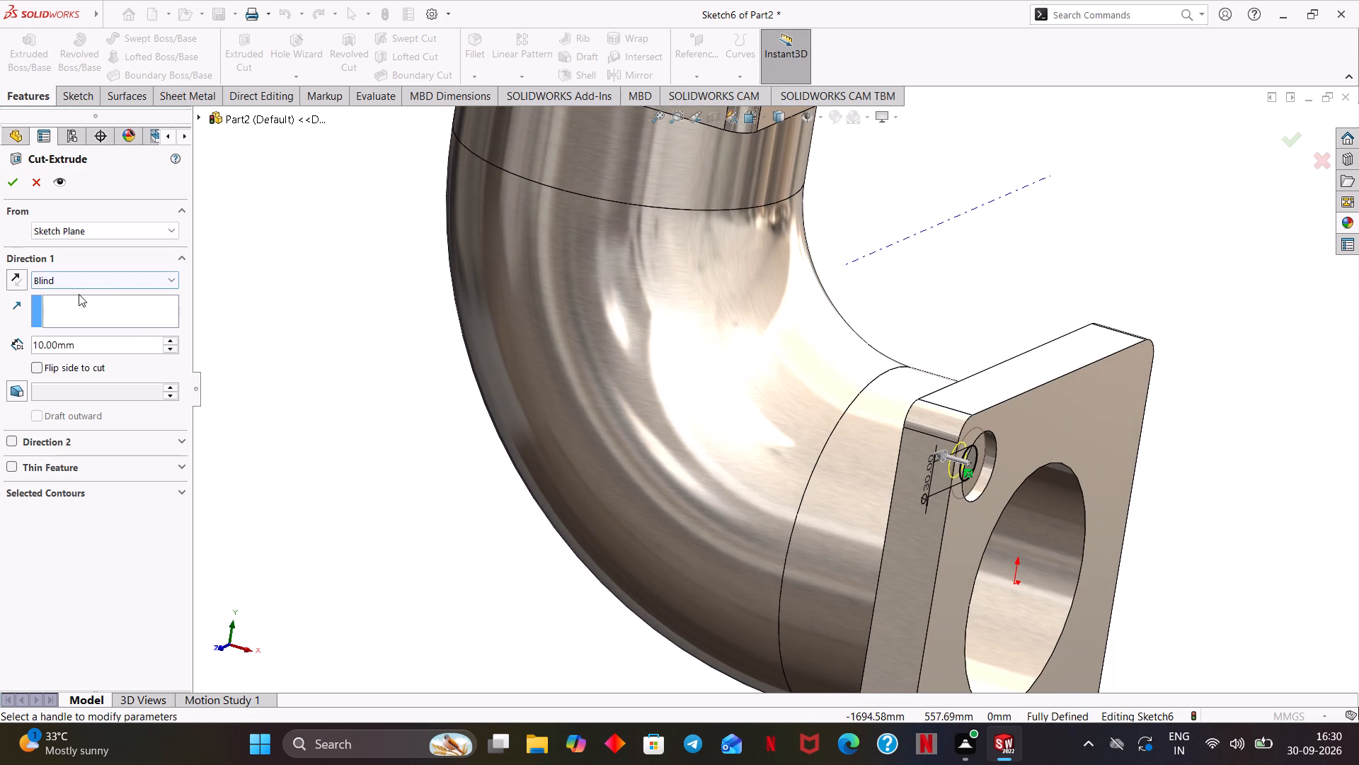
pyautogui.click(98, 277)
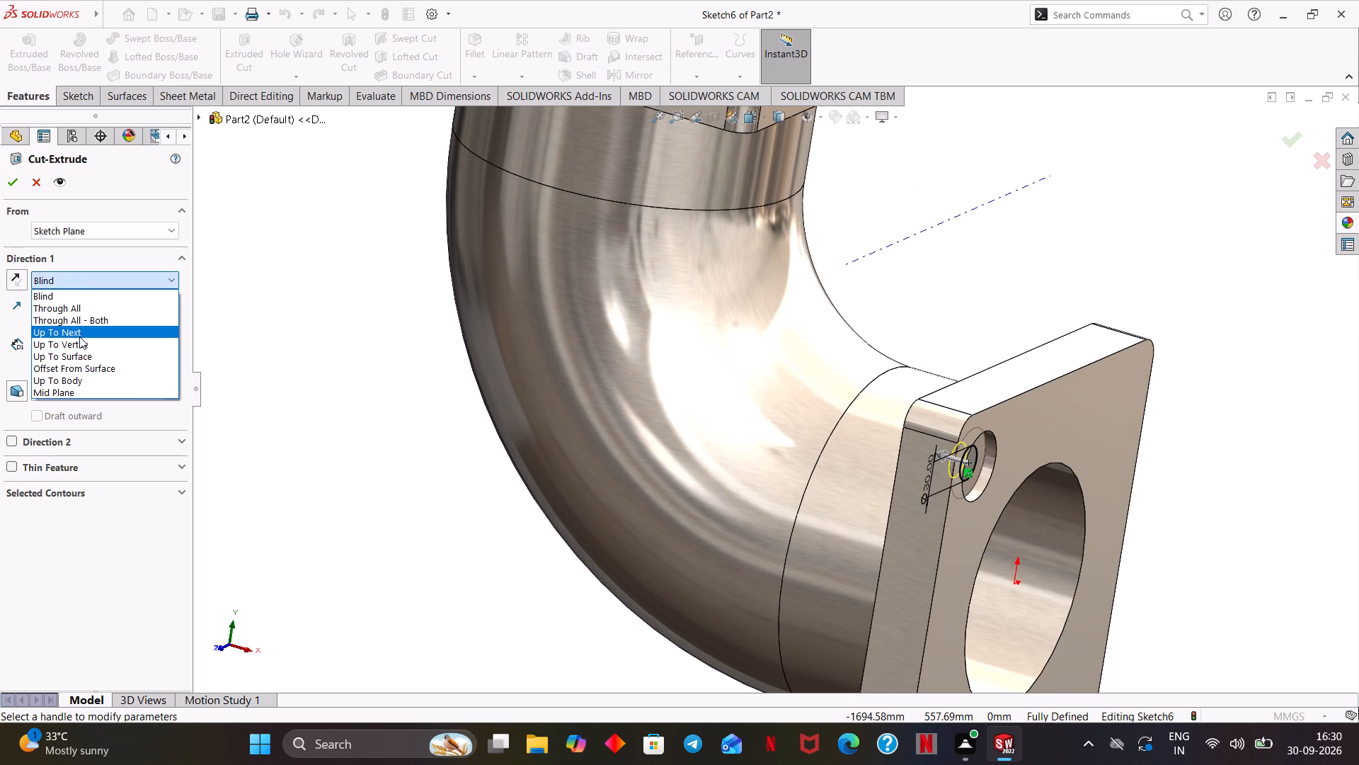
pyautogui.click(79, 336)
pyautogui.click(17, 186)
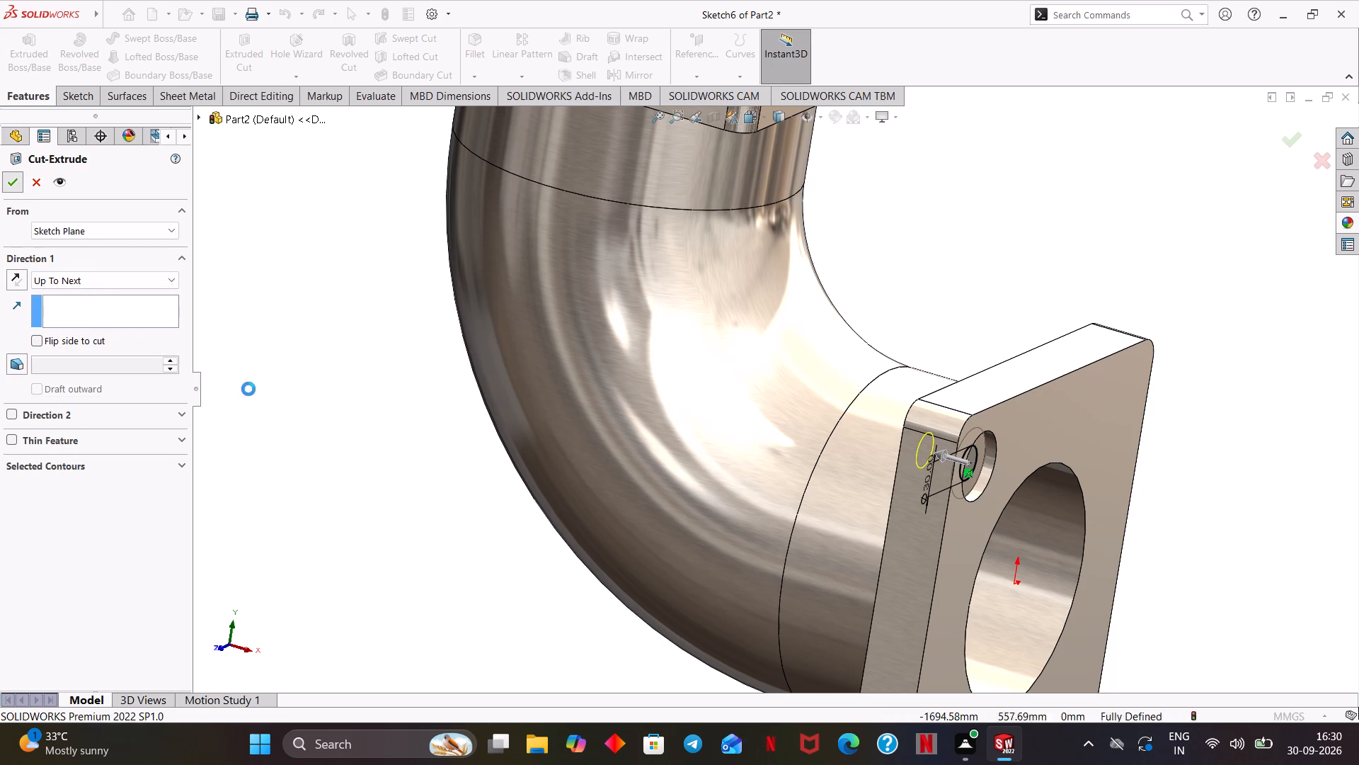
pyautogui.click(345, 449)
# Examine the new recessed bolt hole from the front and back of the flange.
pyautogui.moveTo(385, 465); pyautogui.dragTo(462, 467, button='middle')
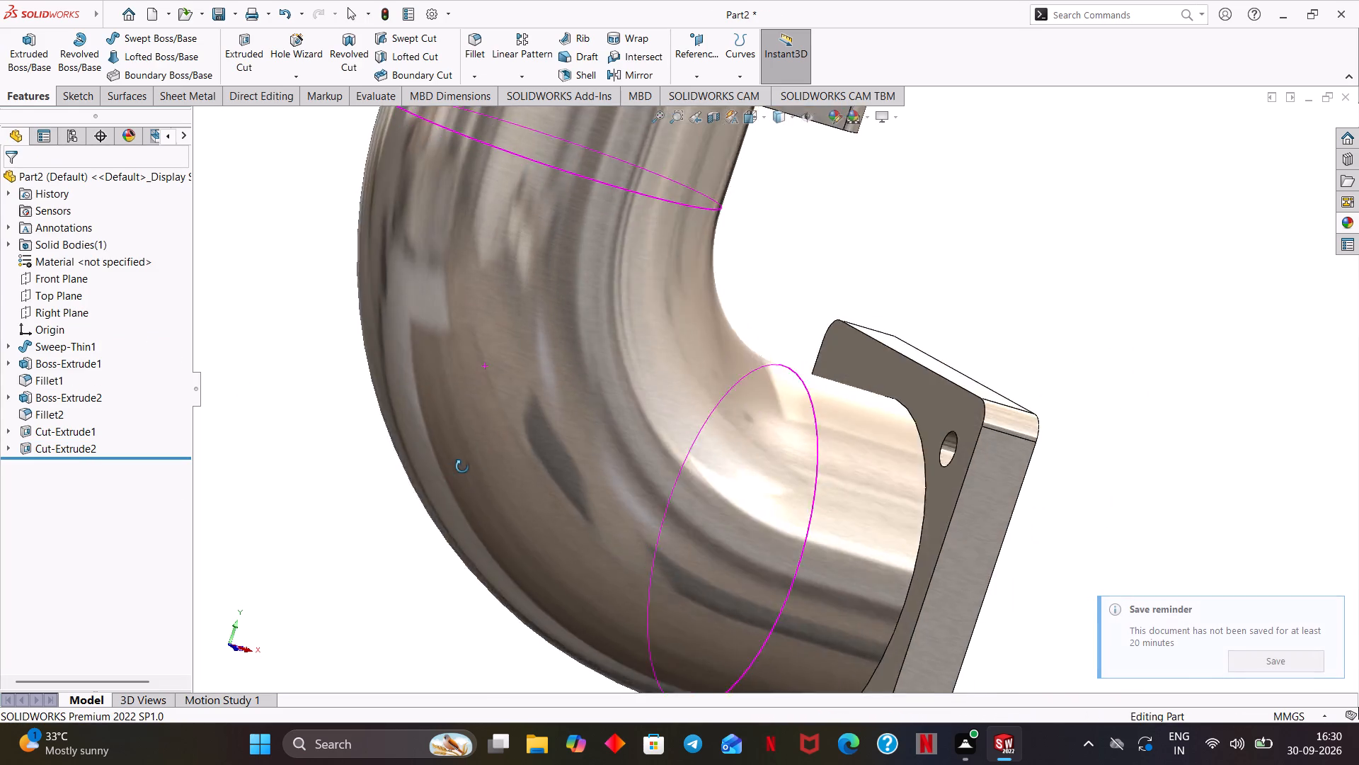
pyautogui.moveTo(462, 467); pyautogui.dragTo(331, 429, button='middle')
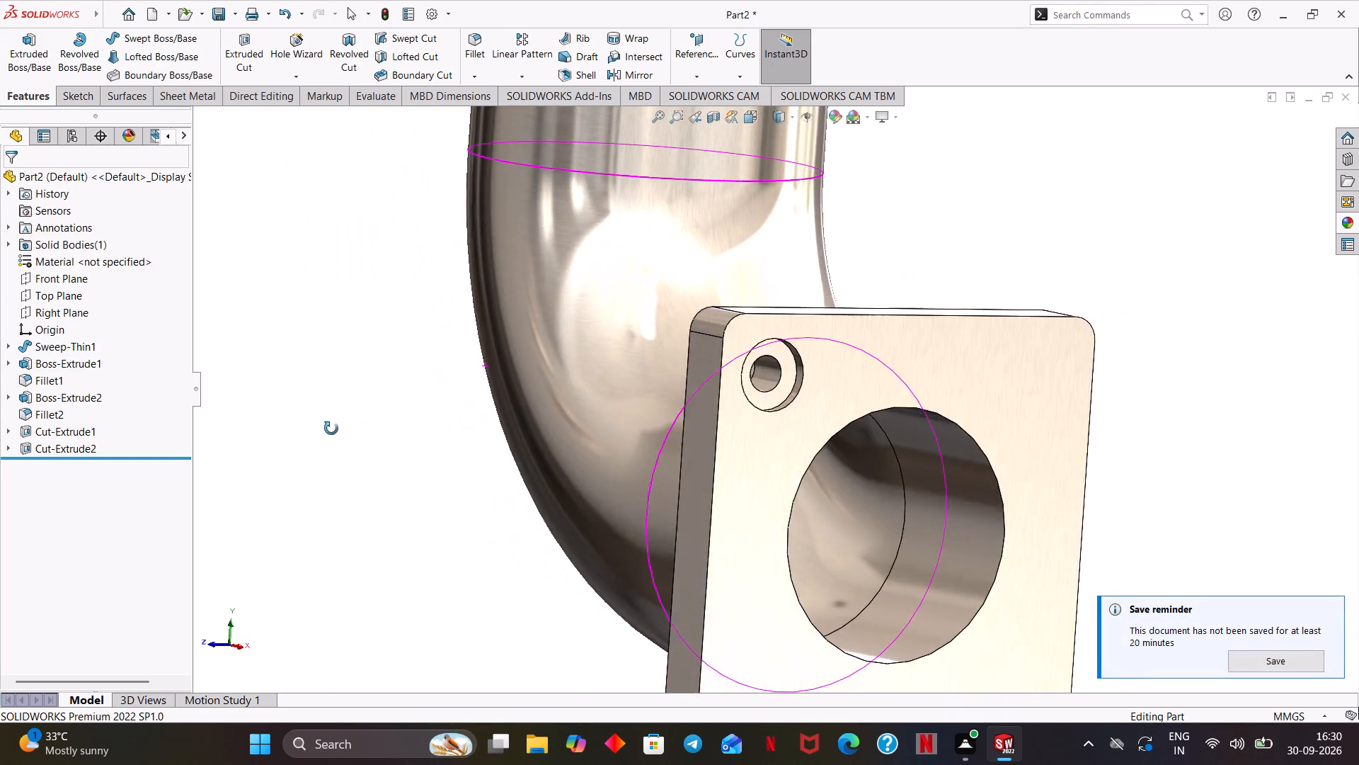
pyautogui.moveTo(331, 429); pyautogui.dragTo(292, 422, button='middle')
pyautogui.moveTo(987, 465); pyautogui.dragTo(1021, 474, button='middle')
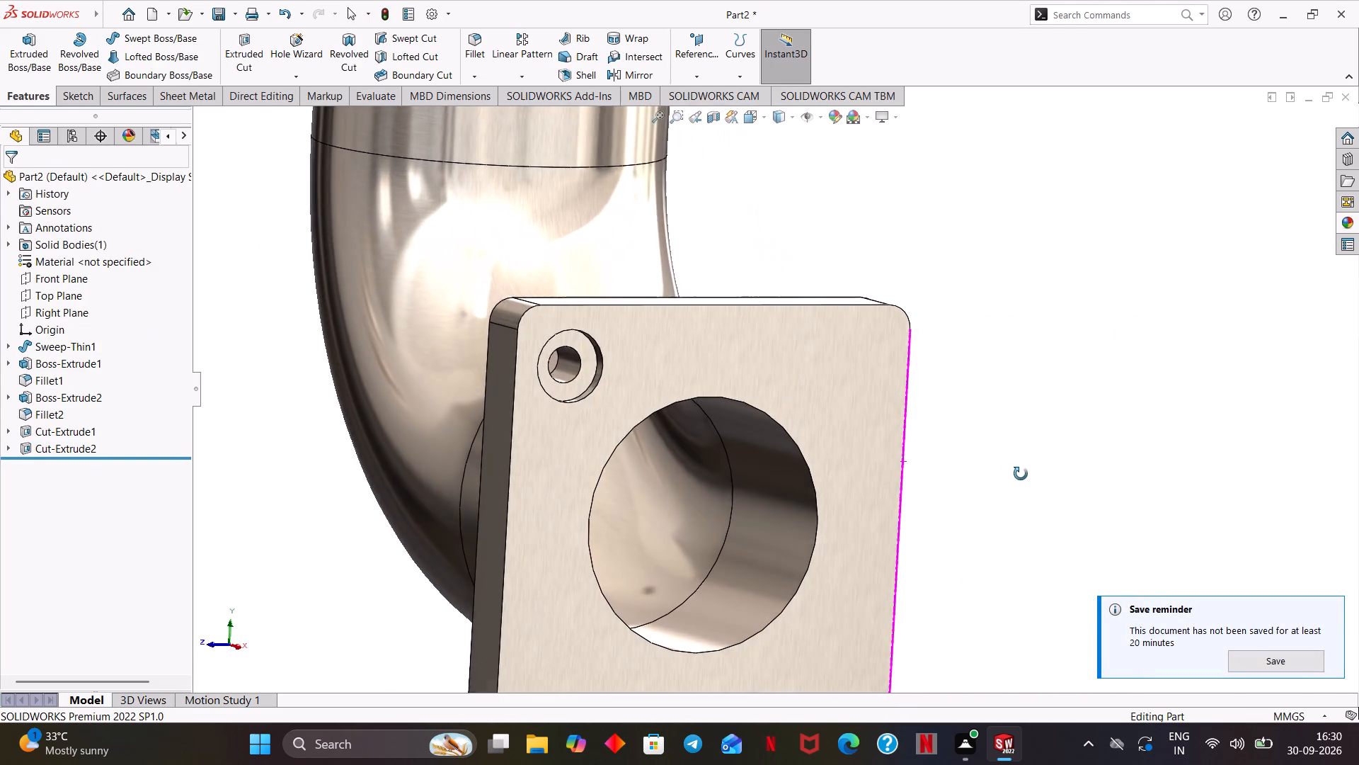
pyautogui.moveTo(1021, 474); pyautogui.dragTo(951, 464, button='middle')
pyautogui.moveTo(972, 450); pyautogui.dragTo(1017, 450, button='middle')
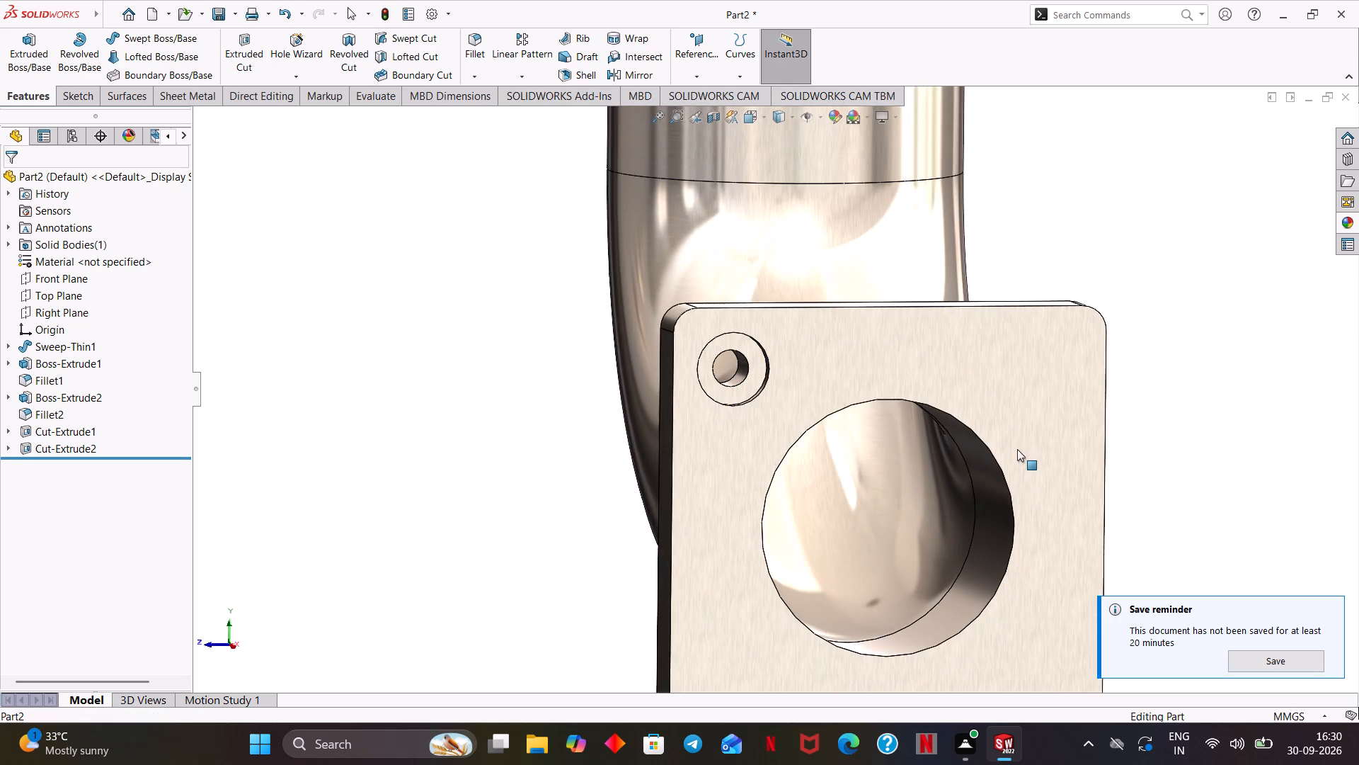
pyautogui.keyDown('ctrl'); pyautogui.moveTo(1017, 449); pyautogui.dragTo(862, 419, button='middle'); pyautogui.keyUp('ctrl')
pyautogui.scroll(1, 911, 314)
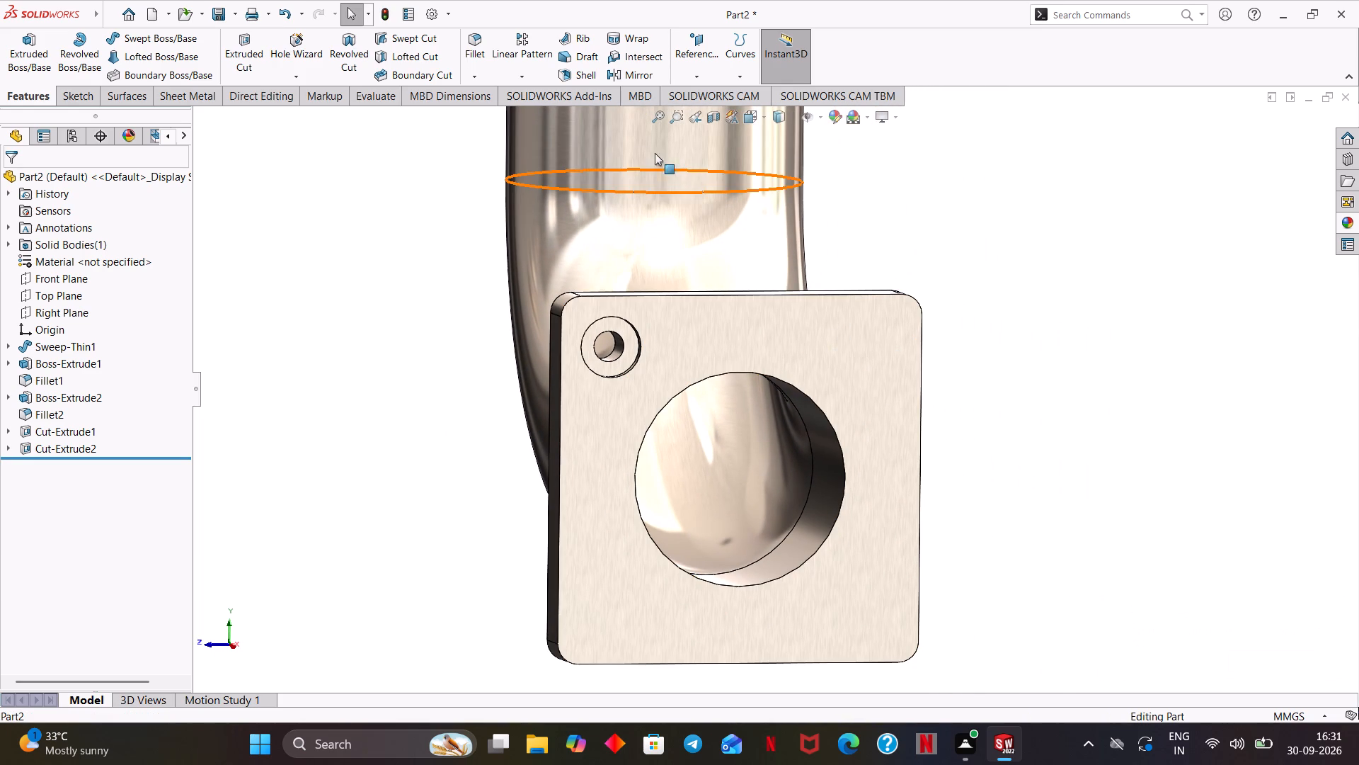
# Start a circular pattern with the 30 mm hole cut and its corner recess cut as the features to pattern.
pyautogui.click(524, 72)
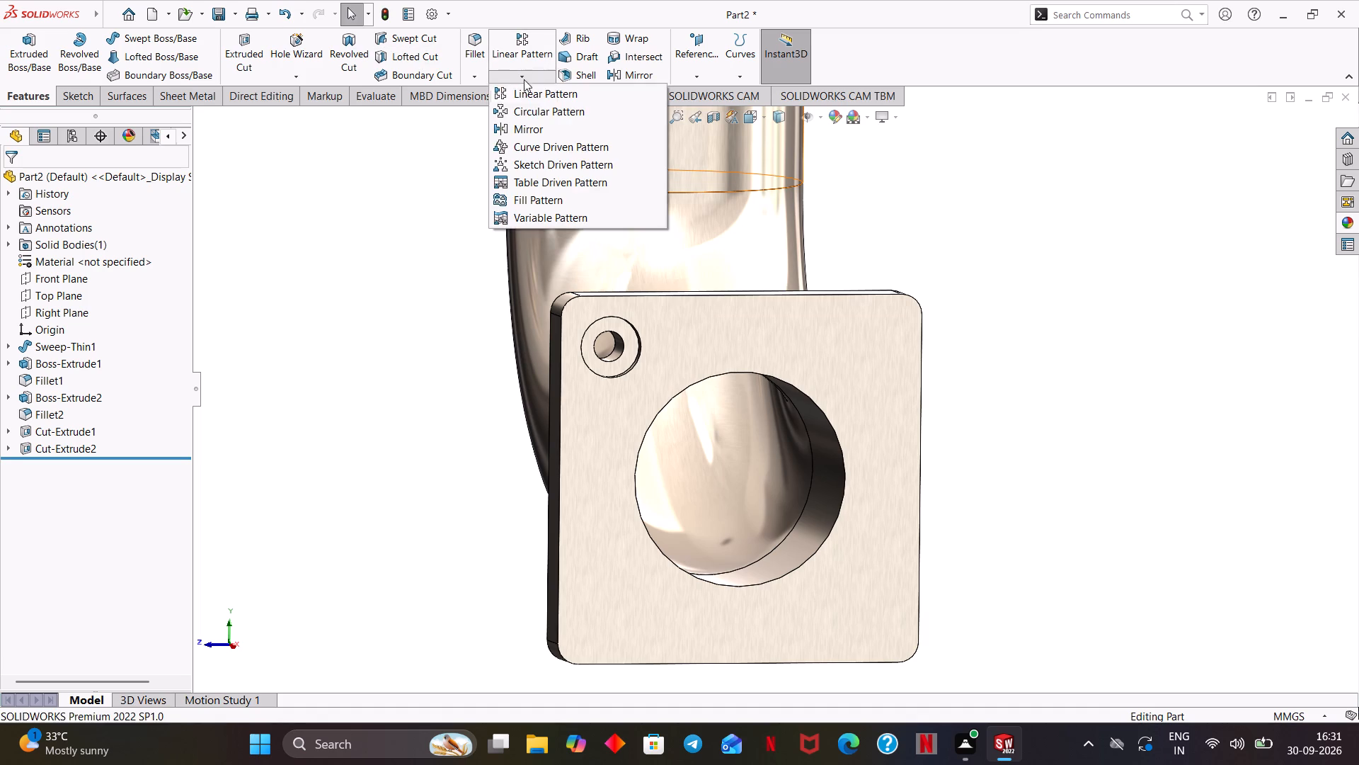
pyautogui.click(534, 111)
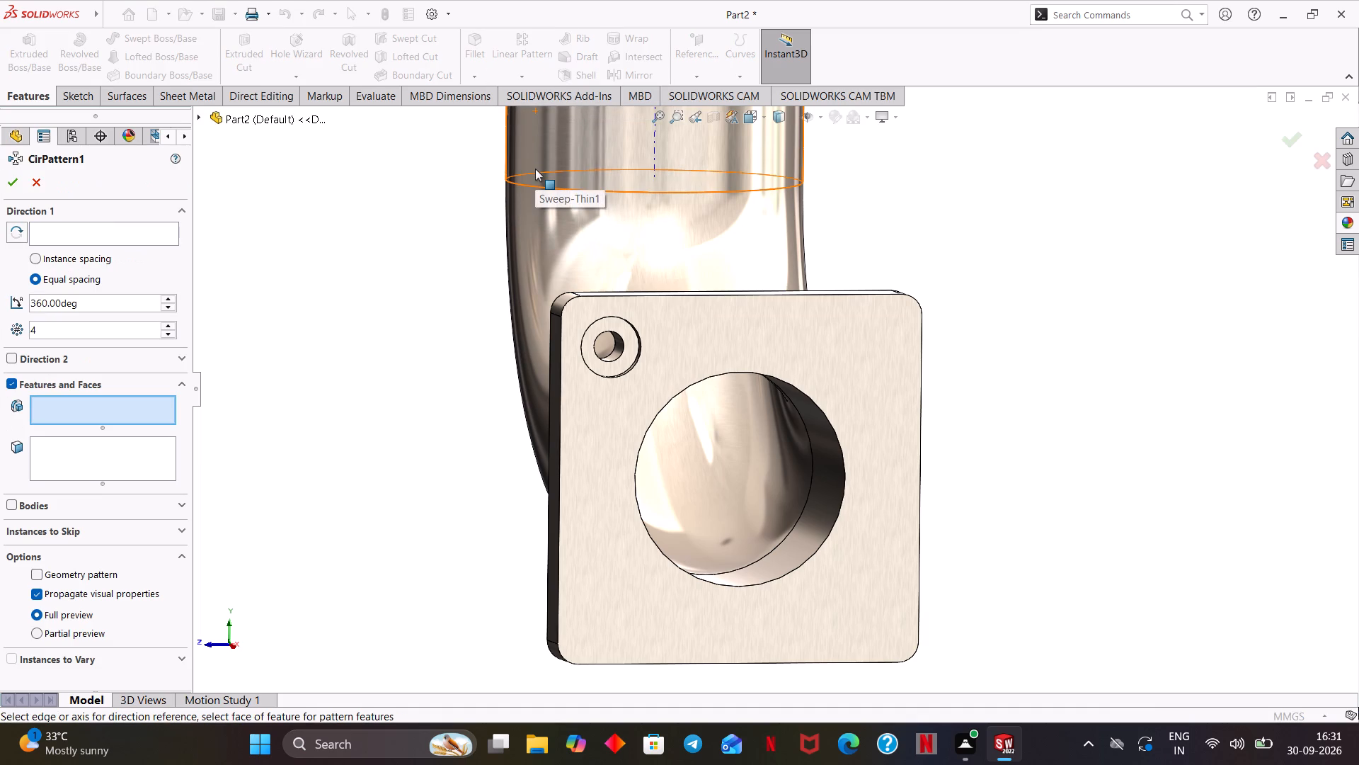
pyautogui.moveTo(953, 339); pyautogui.dragTo(949, 346, button='middle')
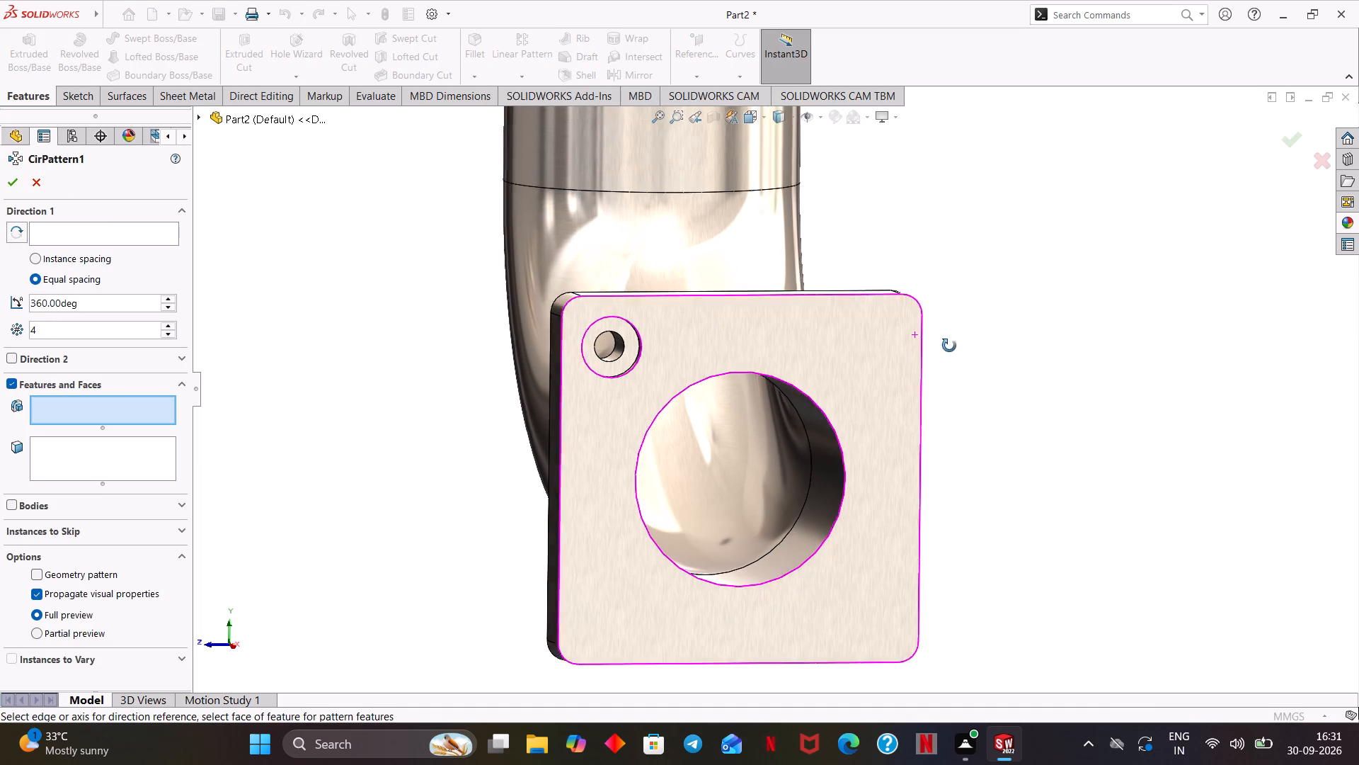
pyautogui.moveTo(949, 346); pyautogui.dragTo(931, 348, button='middle')
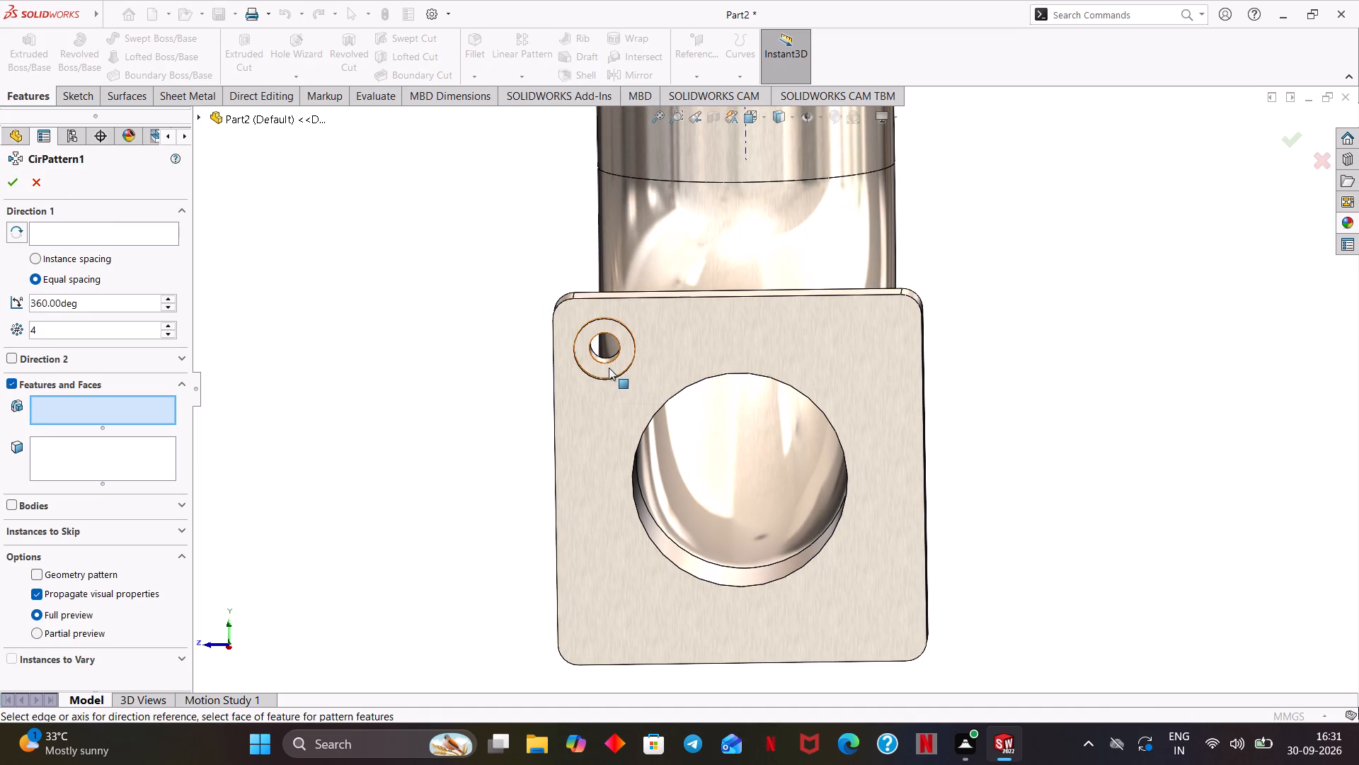
pyautogui.moveTo(608, 368); pyautogui.dragTo(583, 373, button='middle')
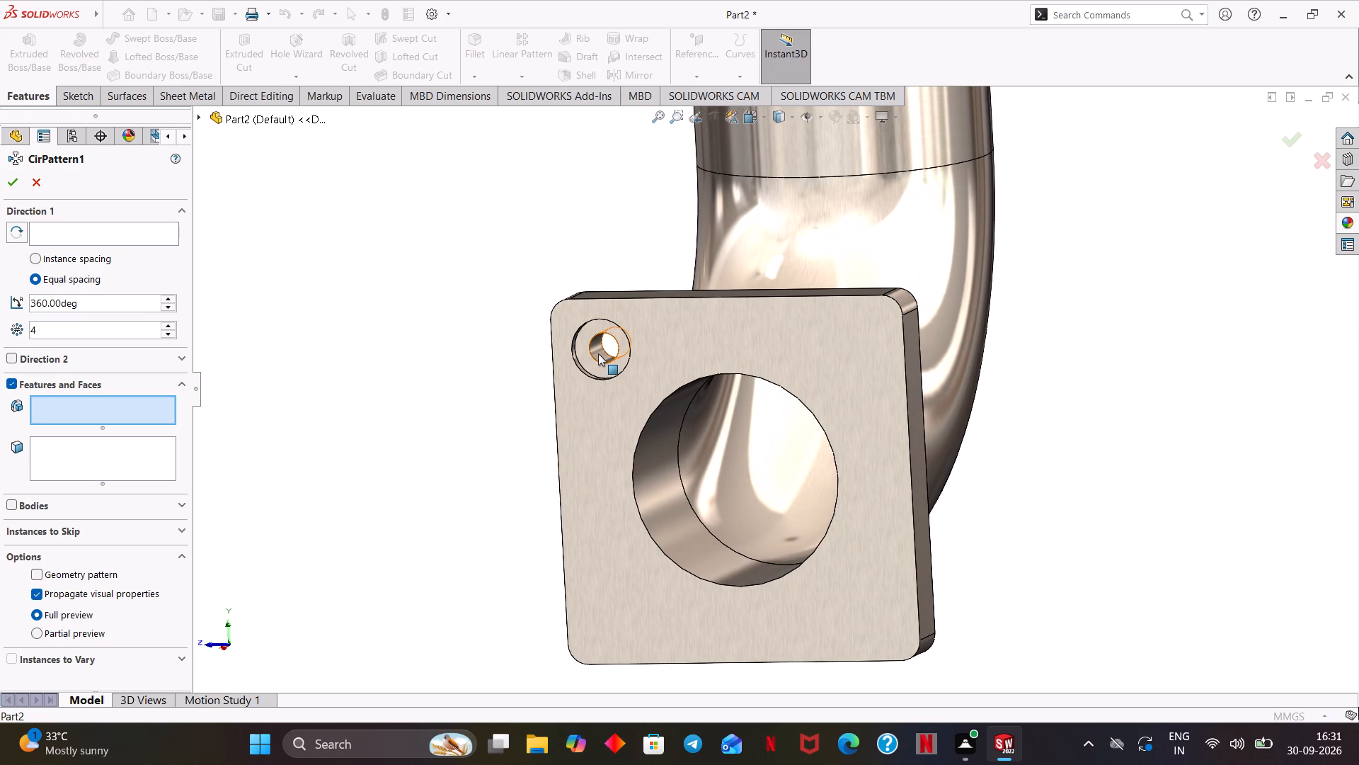
pyautogui.click(588, 359)
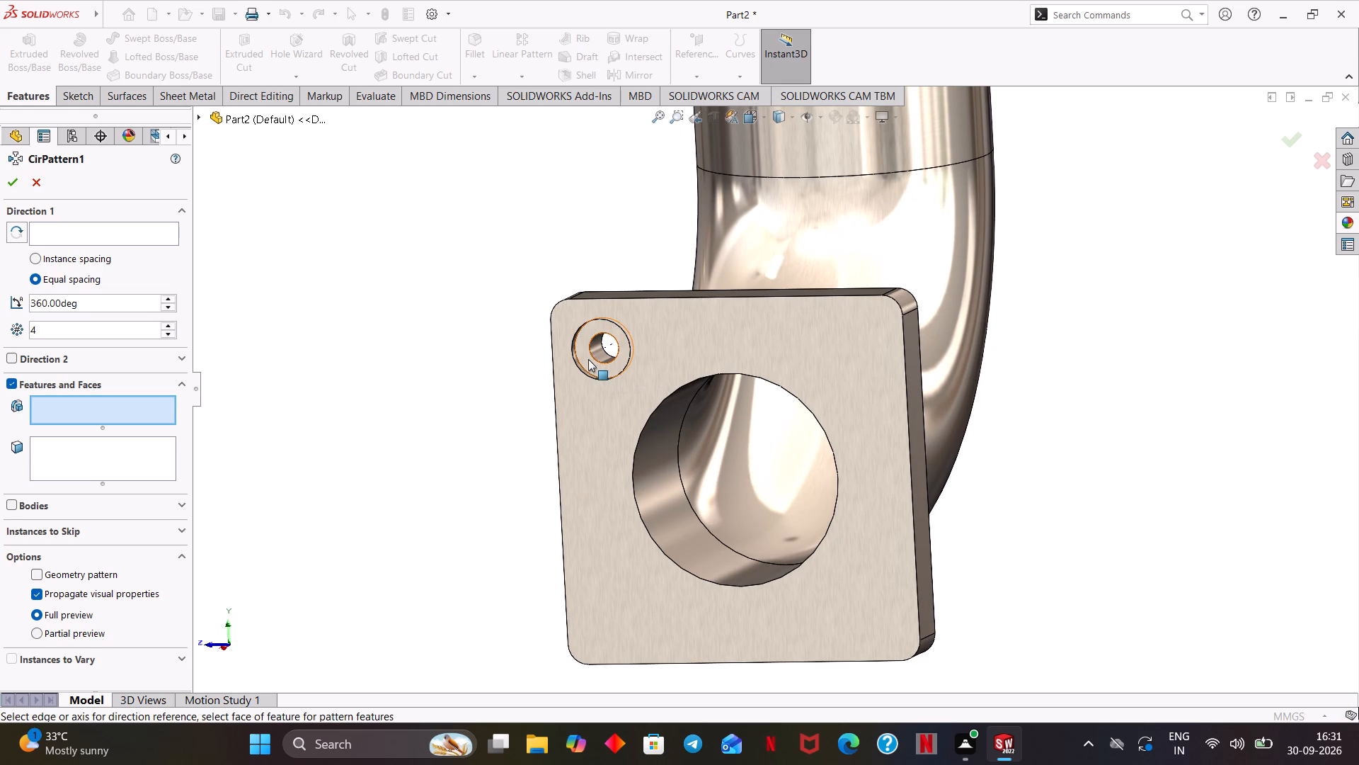
pyautogui.click(615, 363)
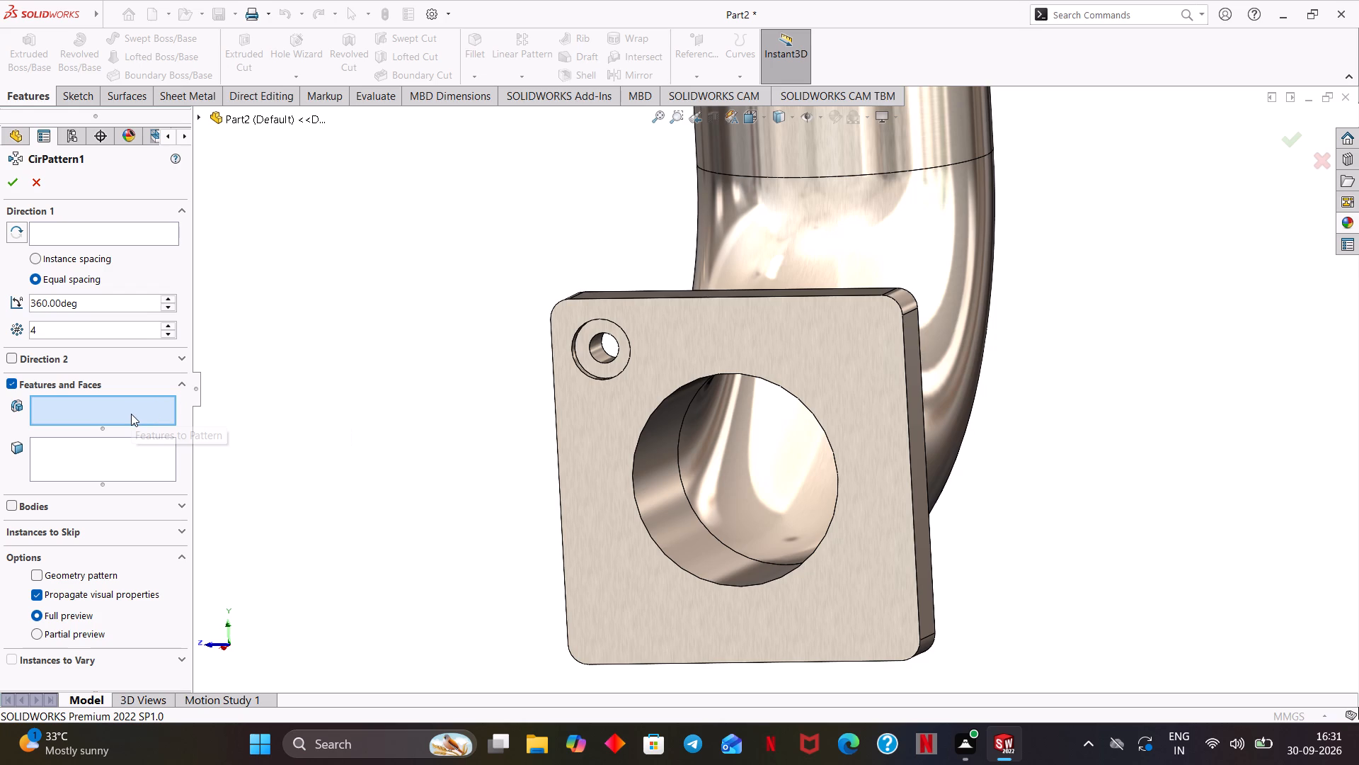
pyautogui.moveTo(478, 377); pyautogui.dragTo(480, 376, button='middle')
pyautogui.moveTo(480, 376); pyautogui.dragTo(461, 391, button='middle')
pyautogui.click(586, 366)
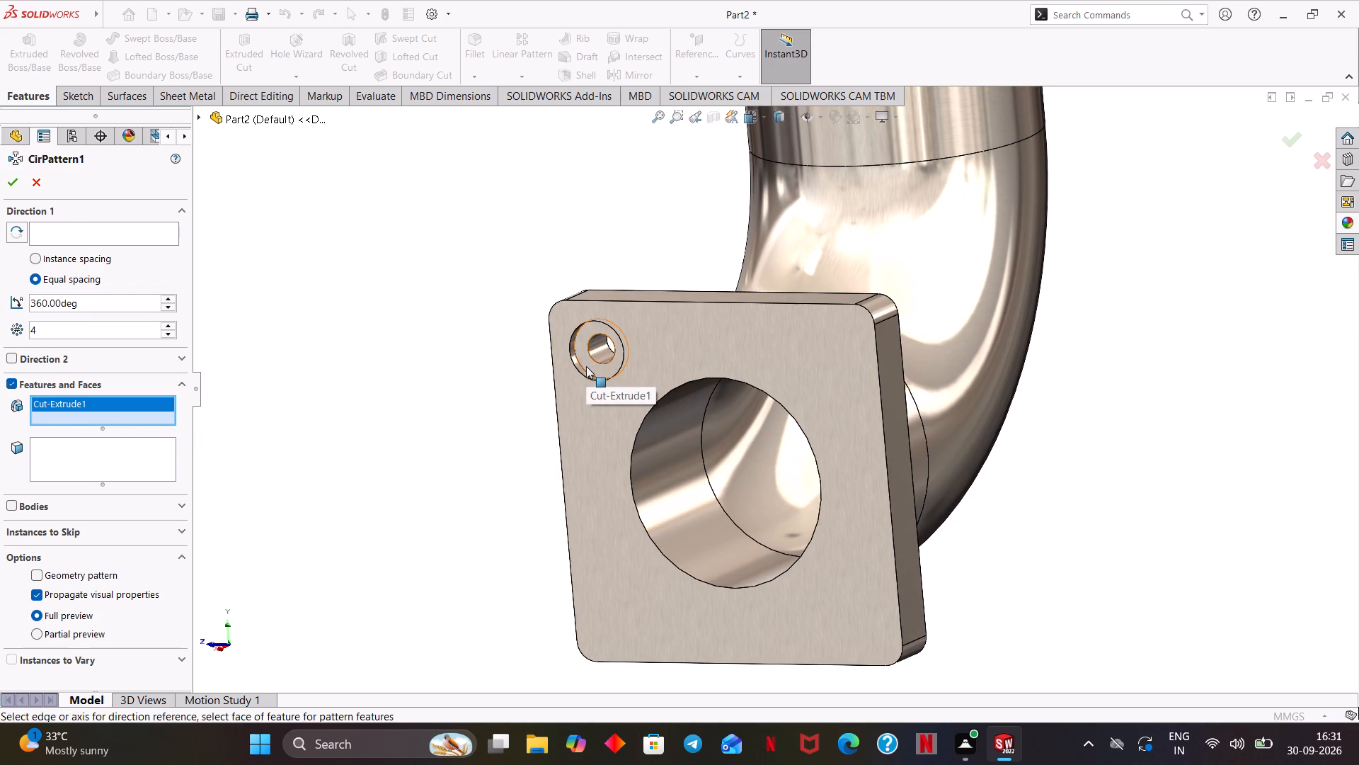
pyautogui.click(586, 366)
pyautogui.scroll(-3, 586, 366)
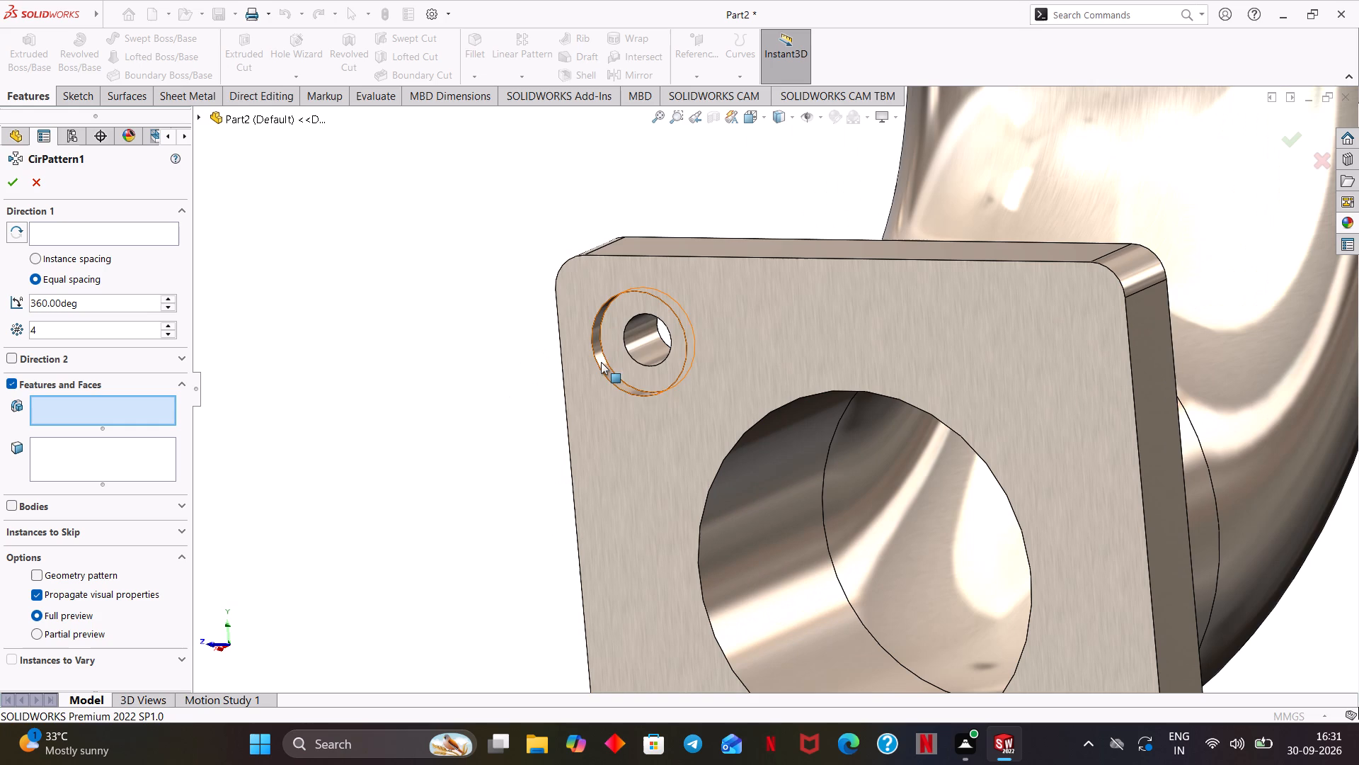
pyautogui.click(605, 360)
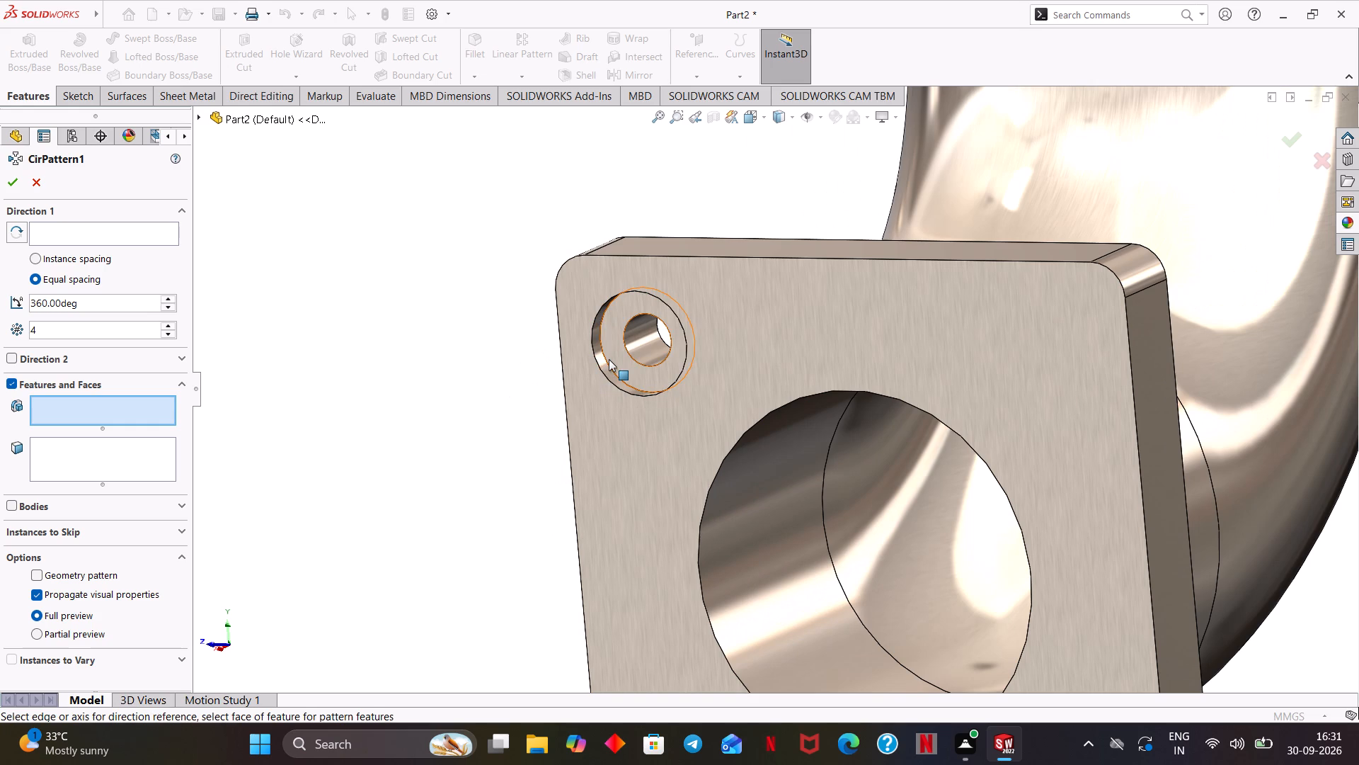
pyautogui.click(607, 362)
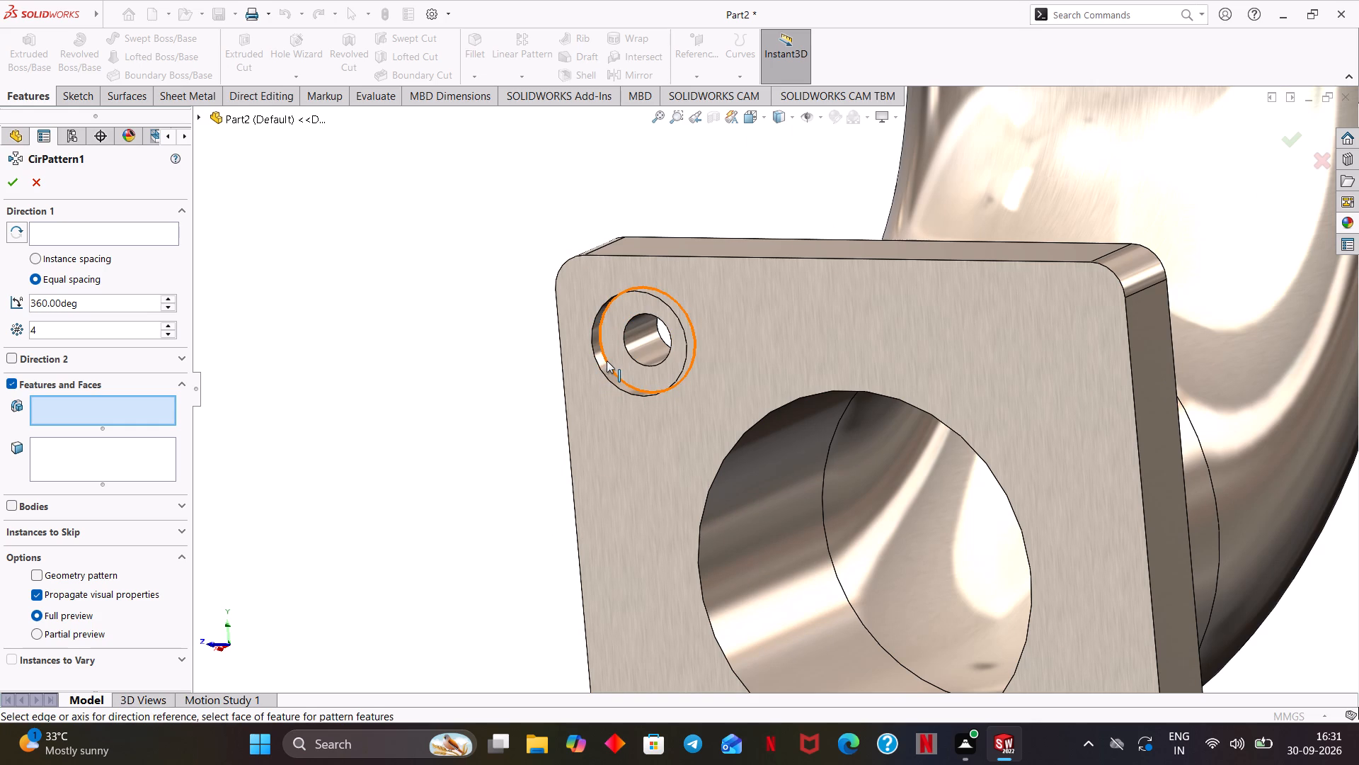
pyautogui.doubleClick(607, 361)
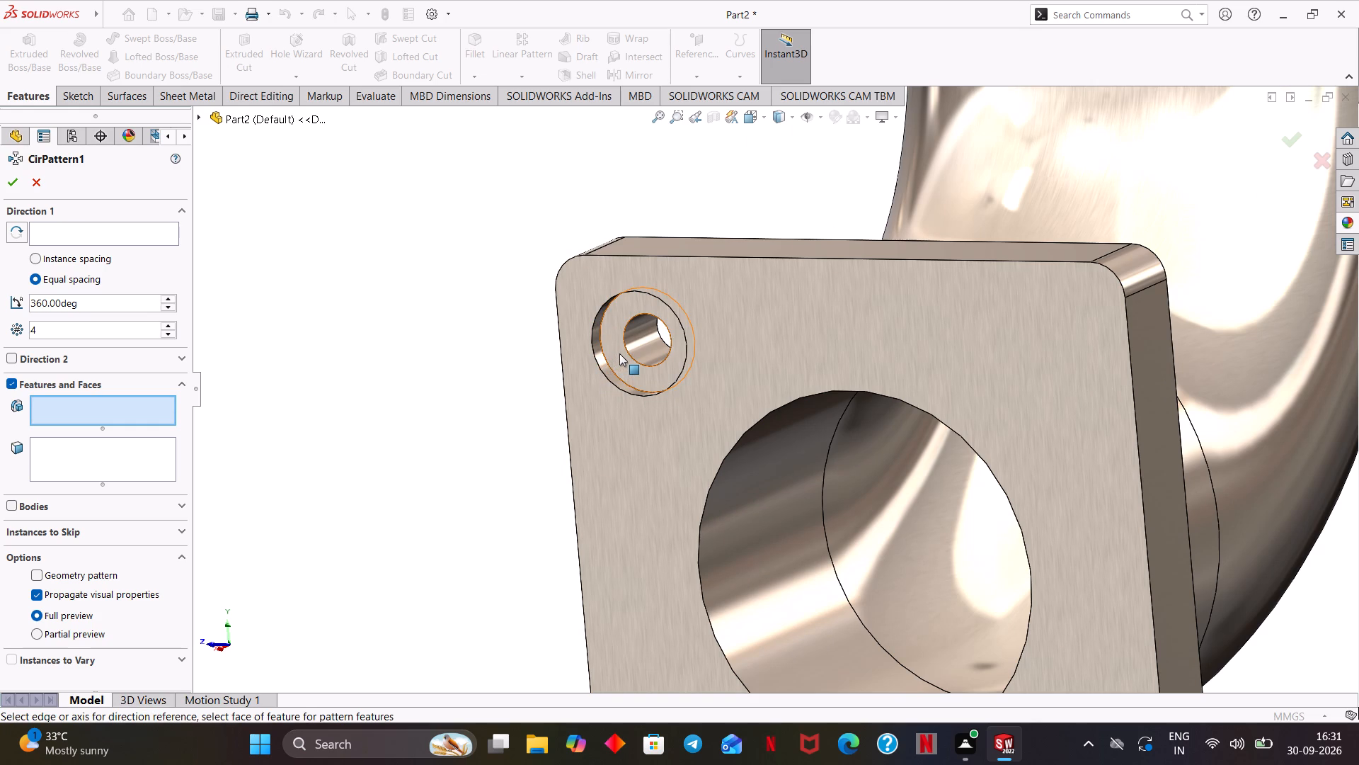
pyautogui.doubleClick(620, 354)
pyautogui.click(620, 354)
pyautogui.click(638, 345)
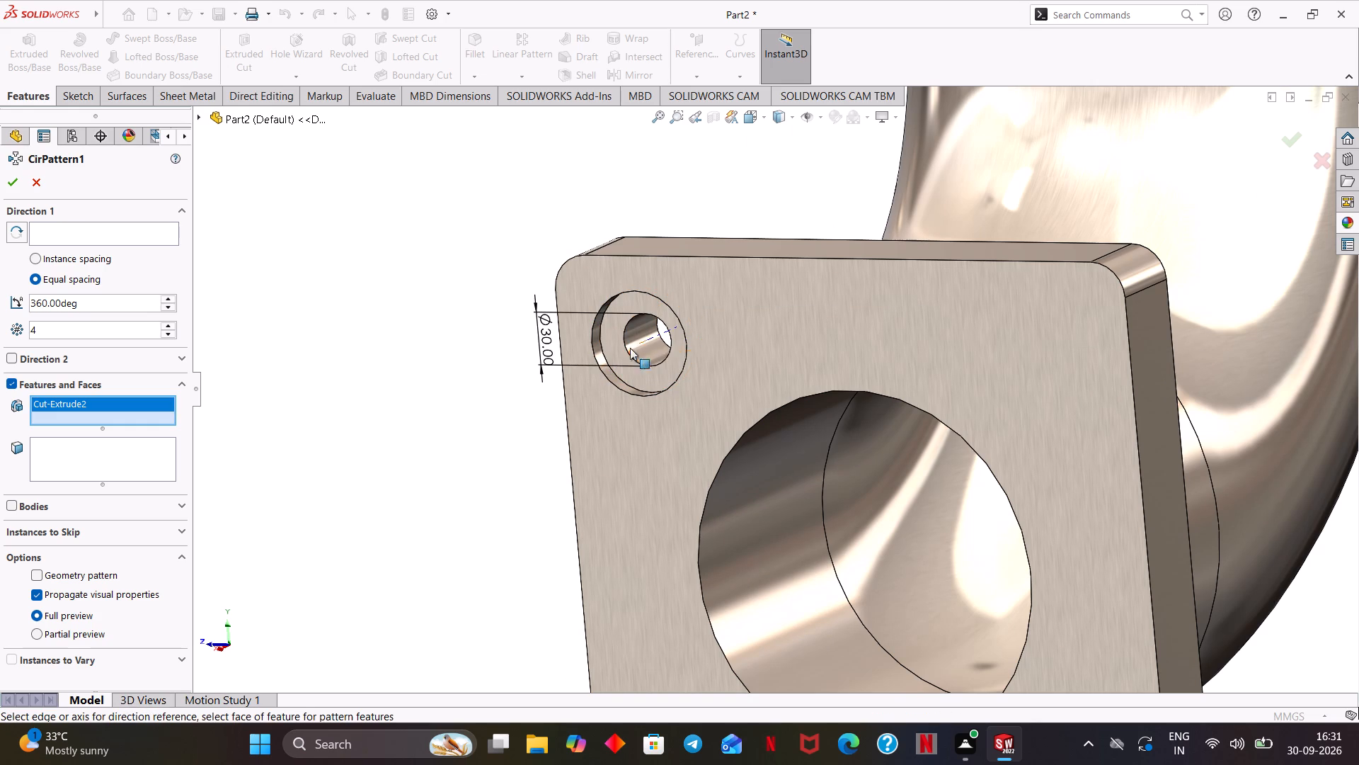
pyautogui.click(623, 348)
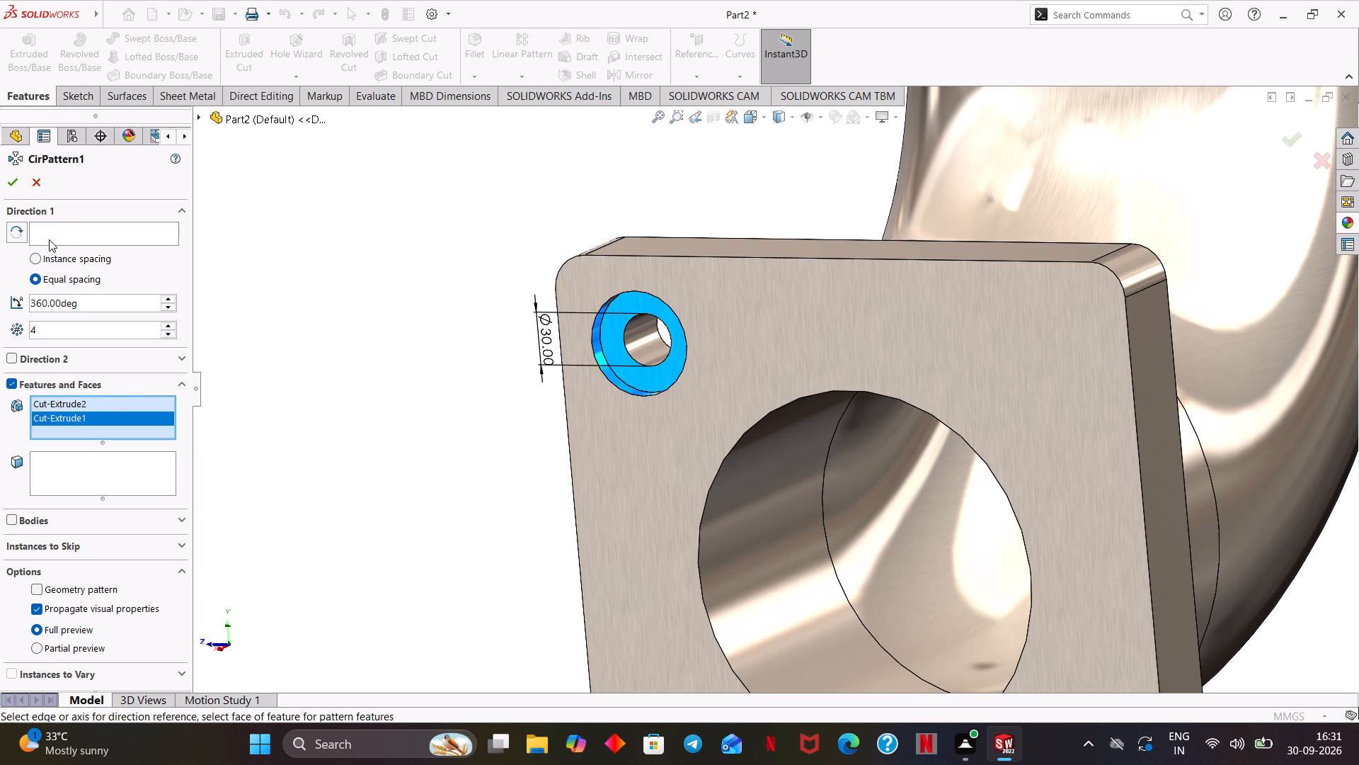
# Pattern the cuts about the flange's central bore face as four equally spaced instances over 360 degrees.
pyautogui.click(56, 221)
pyautogui.click(125, 231)
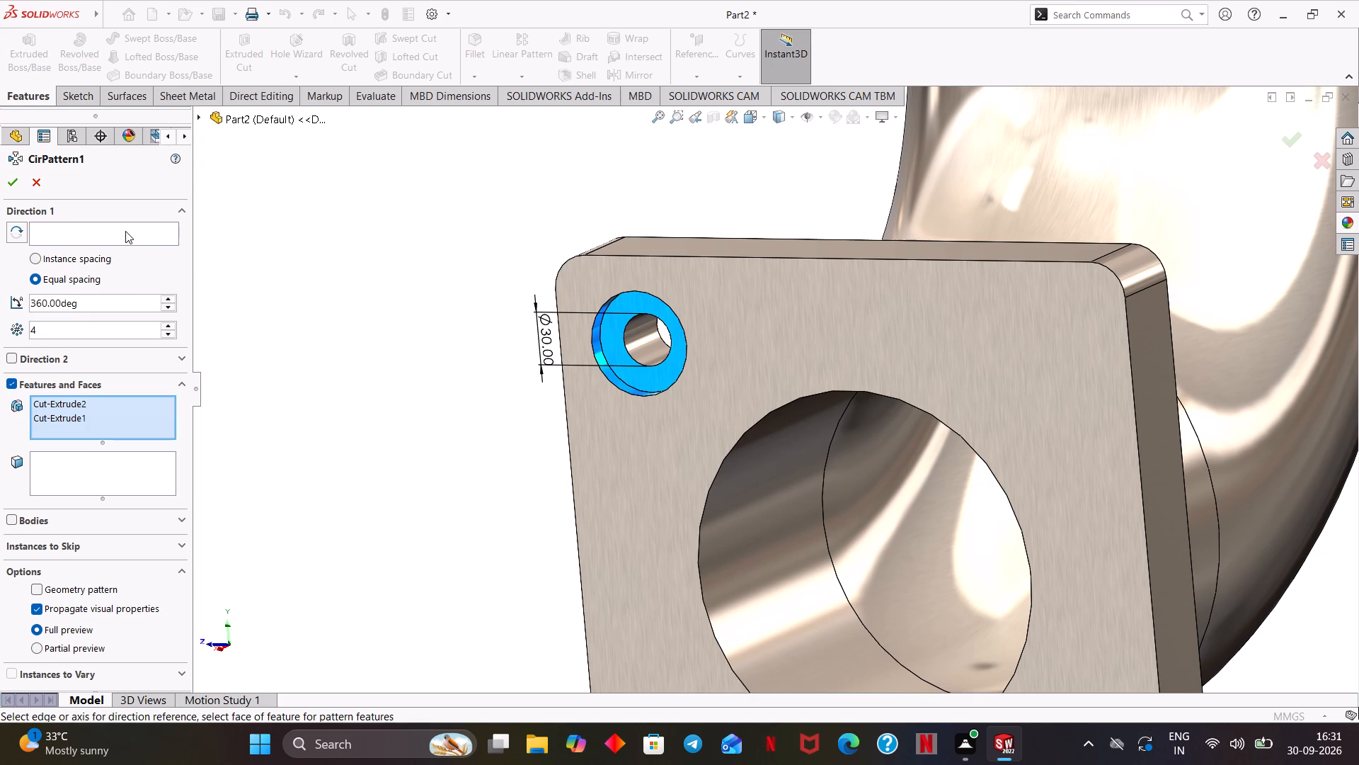
pyautogui.scroll(-1, 411, 384)
pyautogui.scroll(3, 430, 382)
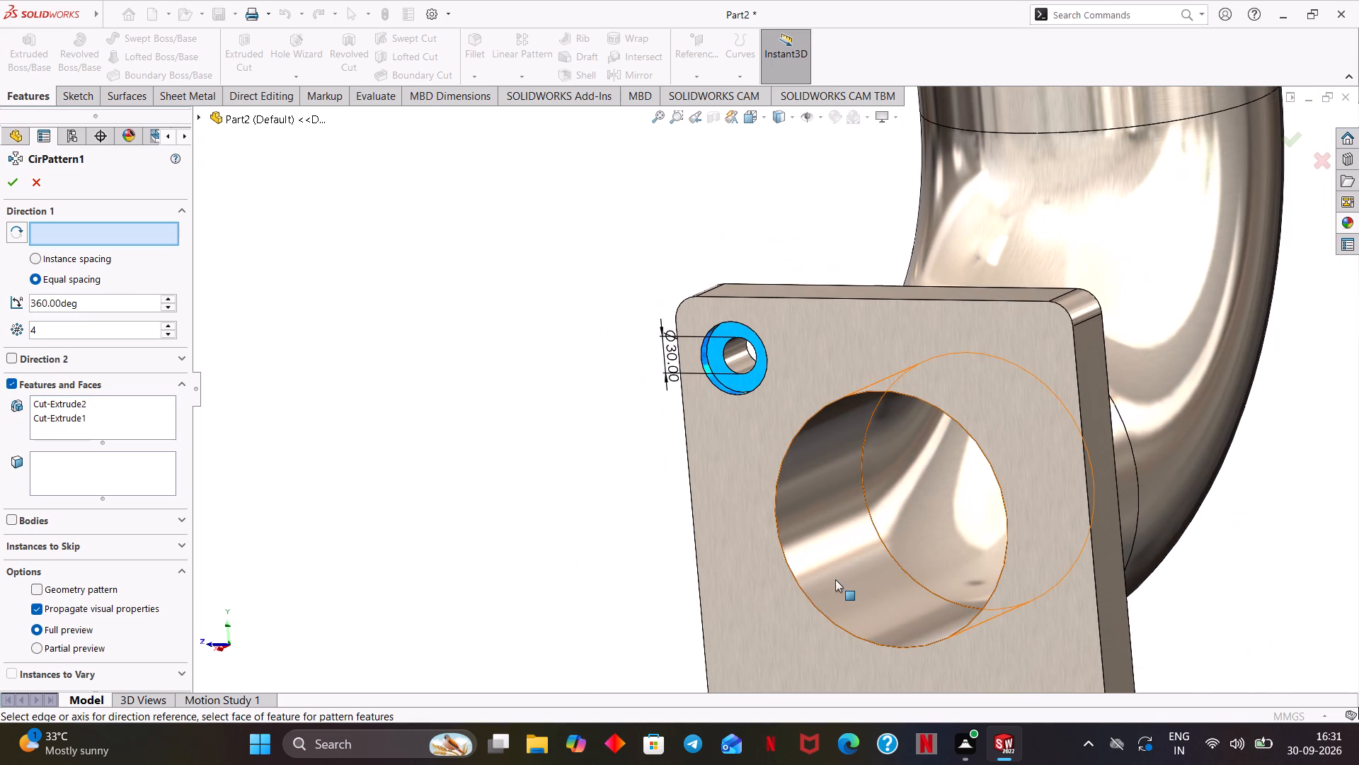
pyautogui.click(835, 579)
pyautogui.moveTo(833, 565); pyautogui.dragTo(898, 511, button='middle')
pyautogui.scroll(-1, 898, 511)
pyautogui.moveTo(902, 506); pyautogui.dragTo(881, 481, button='middle')
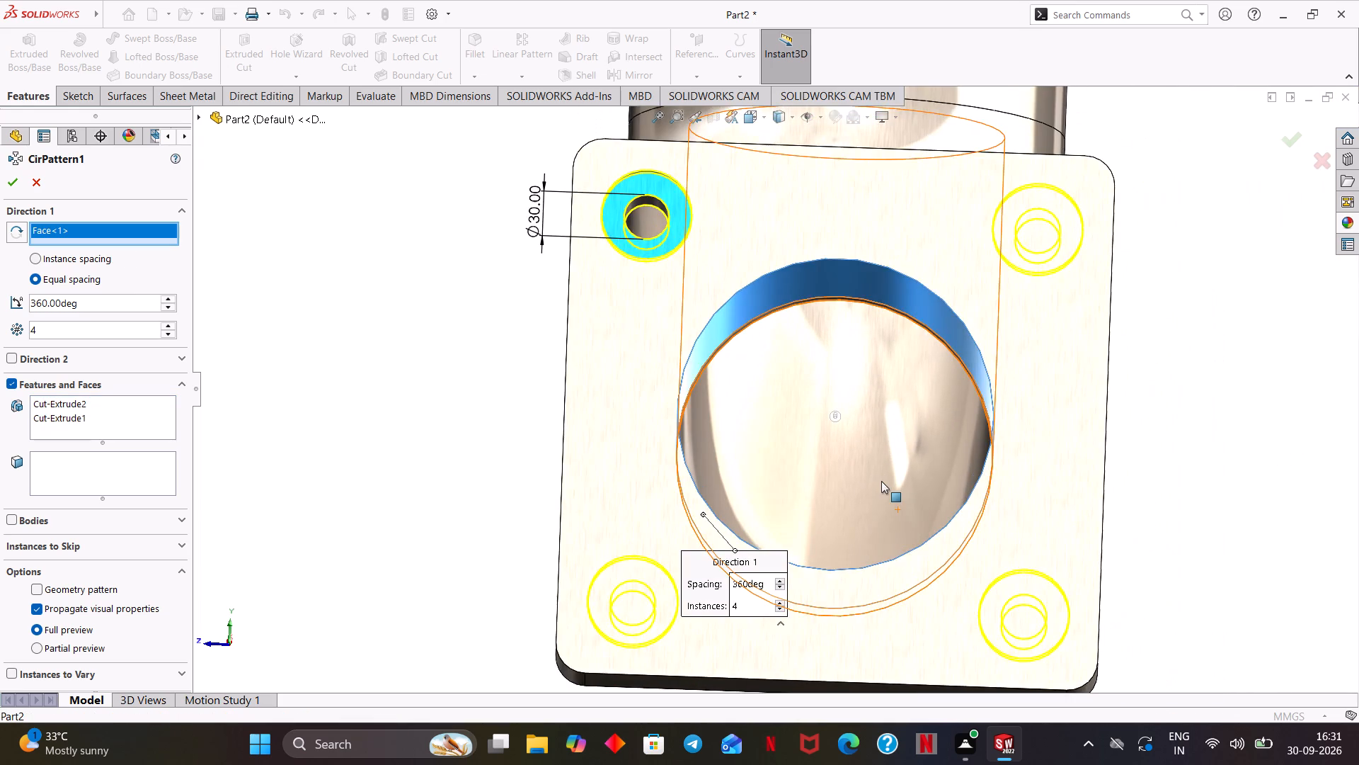
pyautogui.scroll(2, 881, 481)
pyautogui.moveTo(881, 481); pyautogui.dragTo(866, 529, button='middle')
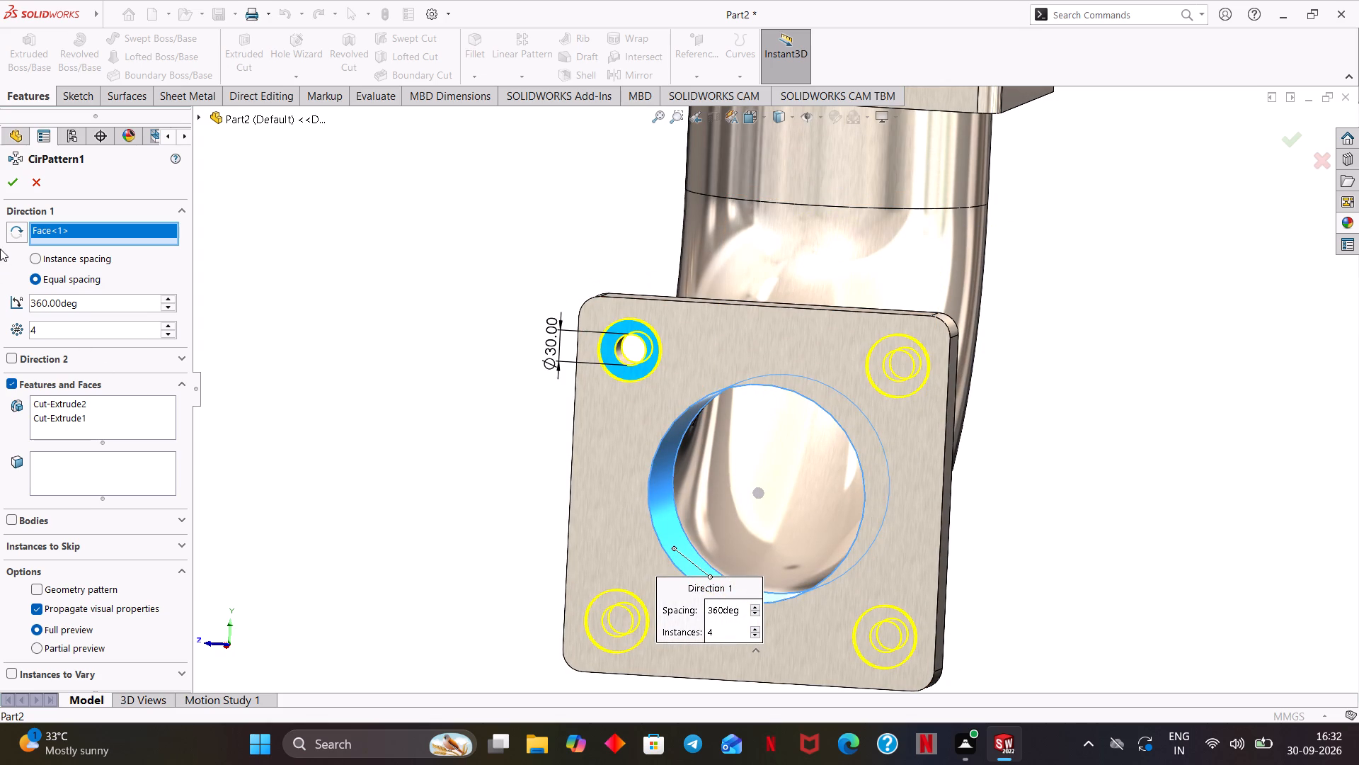
pyautogui.click(15, 182)
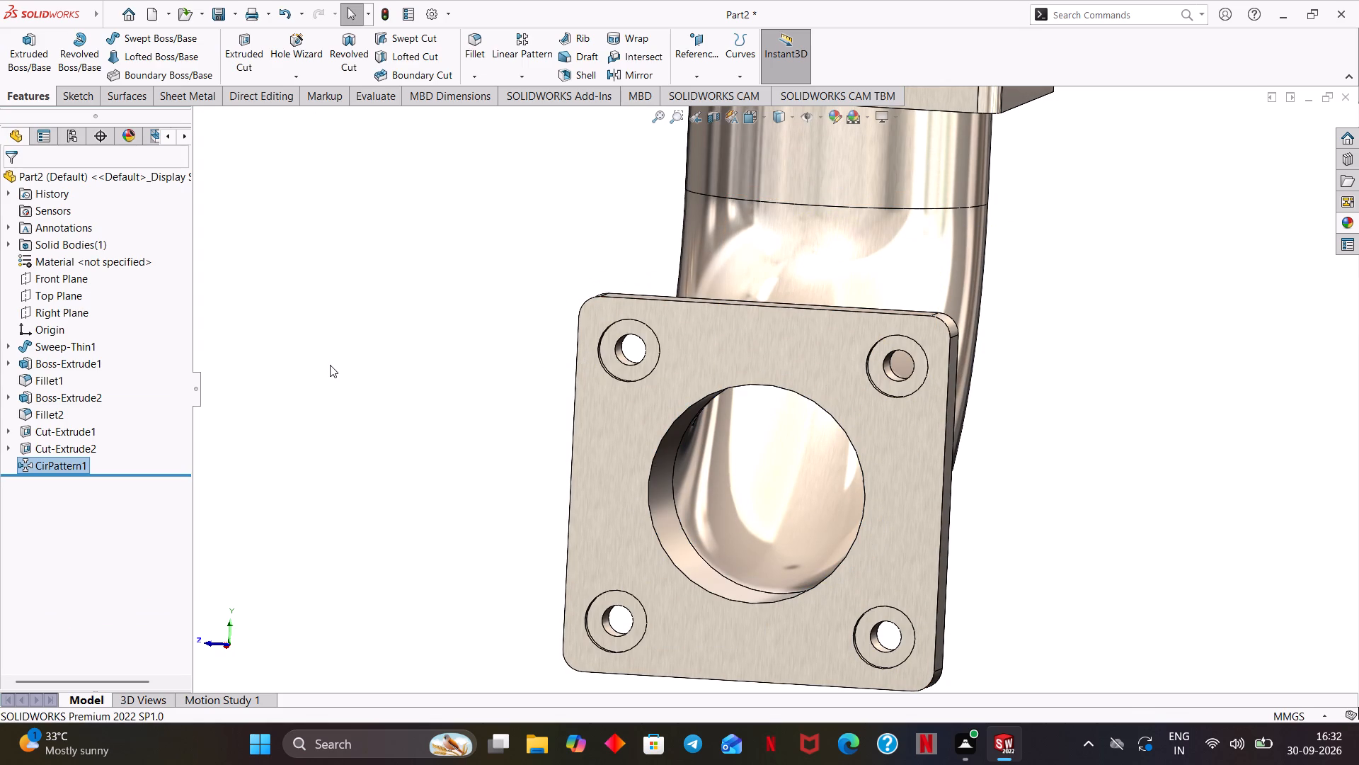
# Examine the four patterned bolt holes on the flange and review the circular pattern's settings.
pyautogui.click(334, 365)
pyautogui.moveTo(333, 358); pyautogui.dragTo(359, 336)
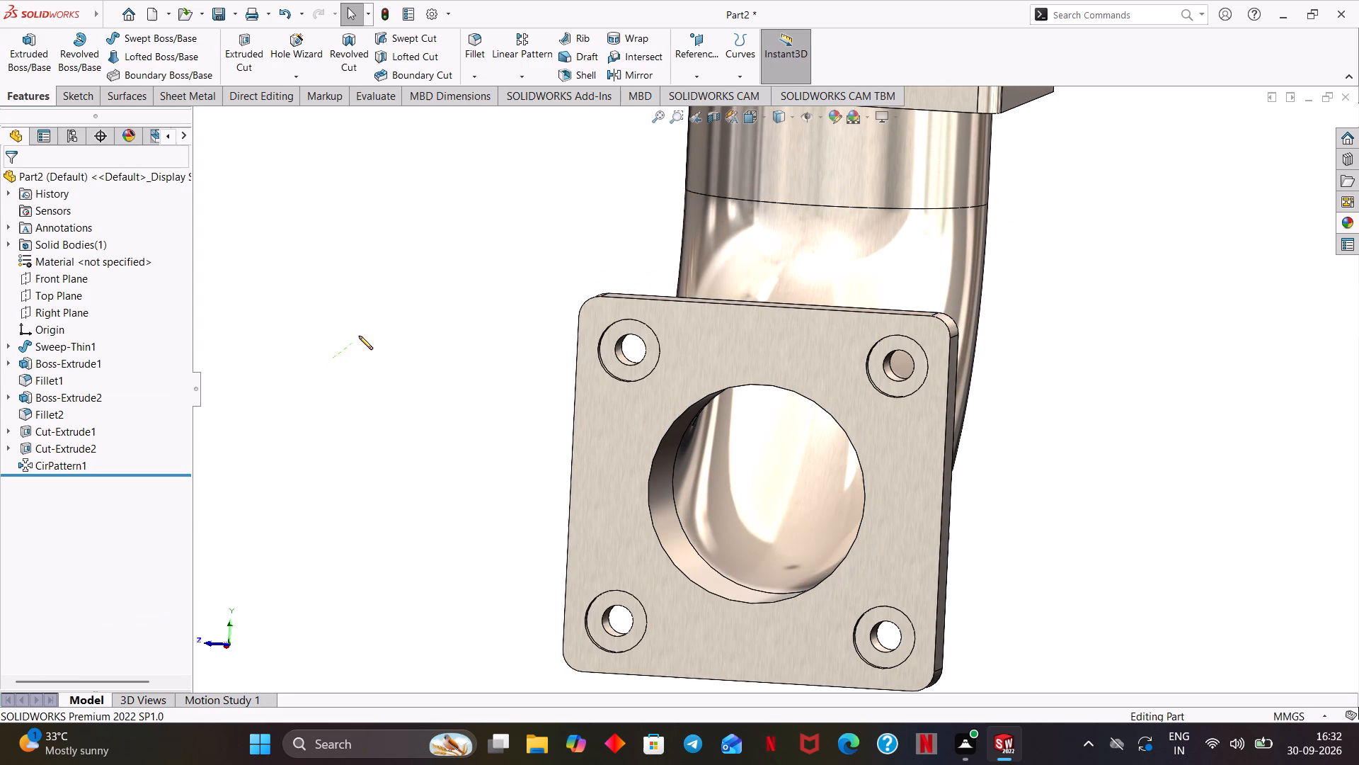
pyautogui.moveTo(359, 336); pyautogui.dragTo(360, 335)
pyautogui.moveTo(362, 332); pyautogui.dragTo(390, 300, button='middle')
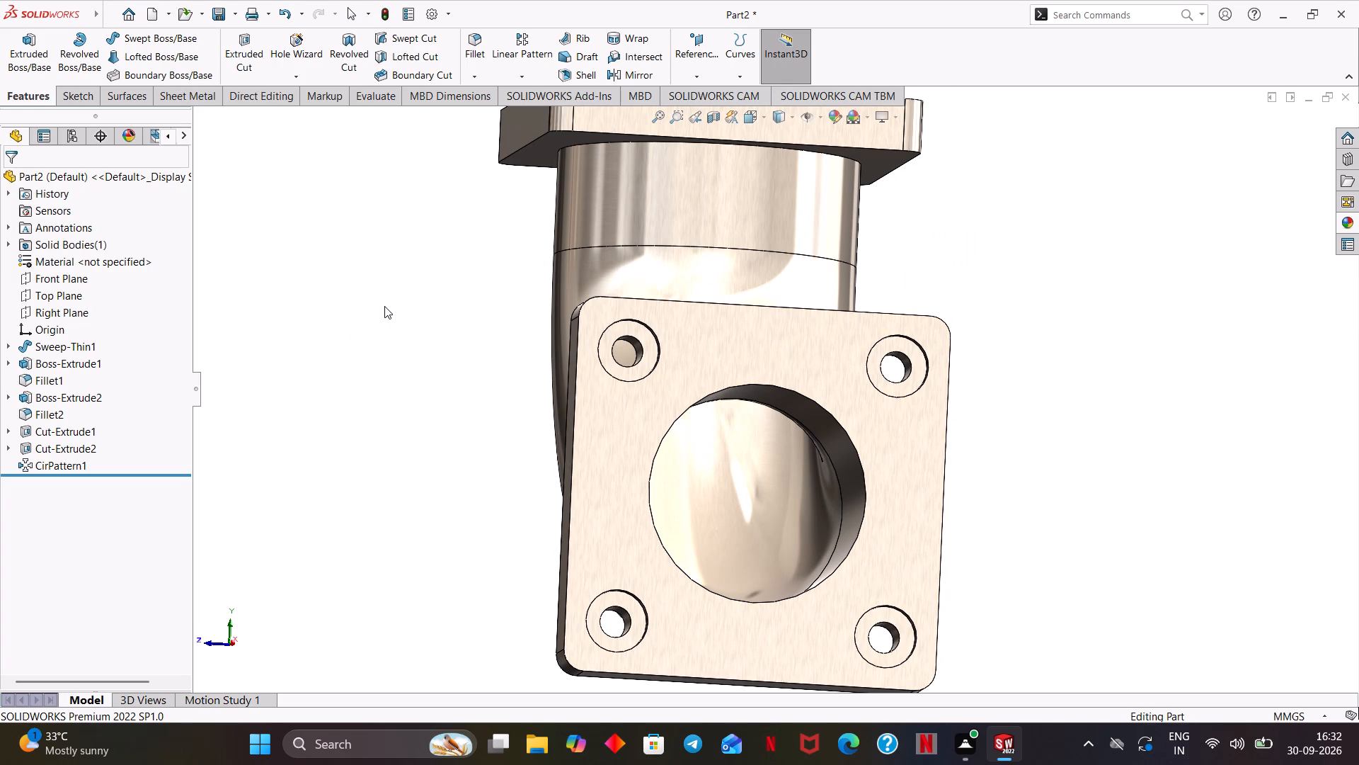
pyautogui.click(30, 466)
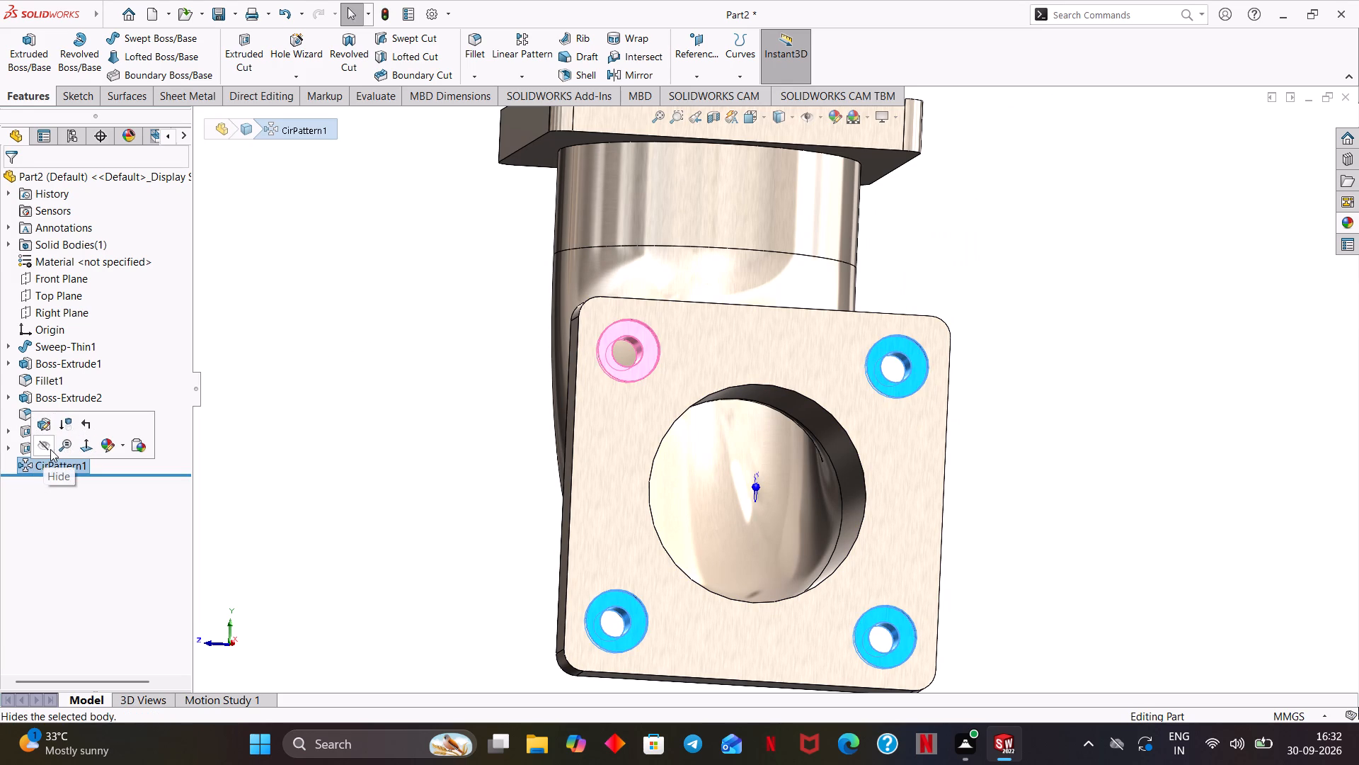
pyautogui.click(45, 424)
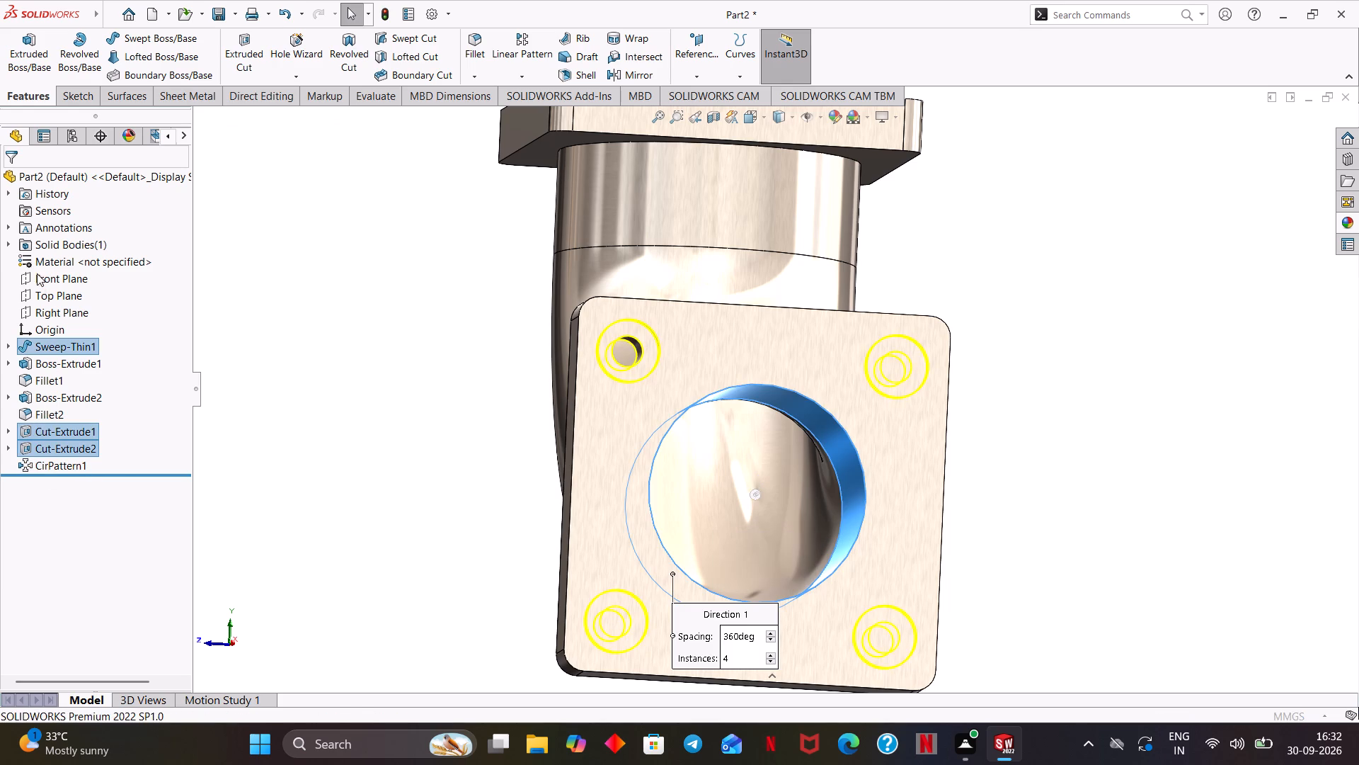
pyautogui.click(47, 273)
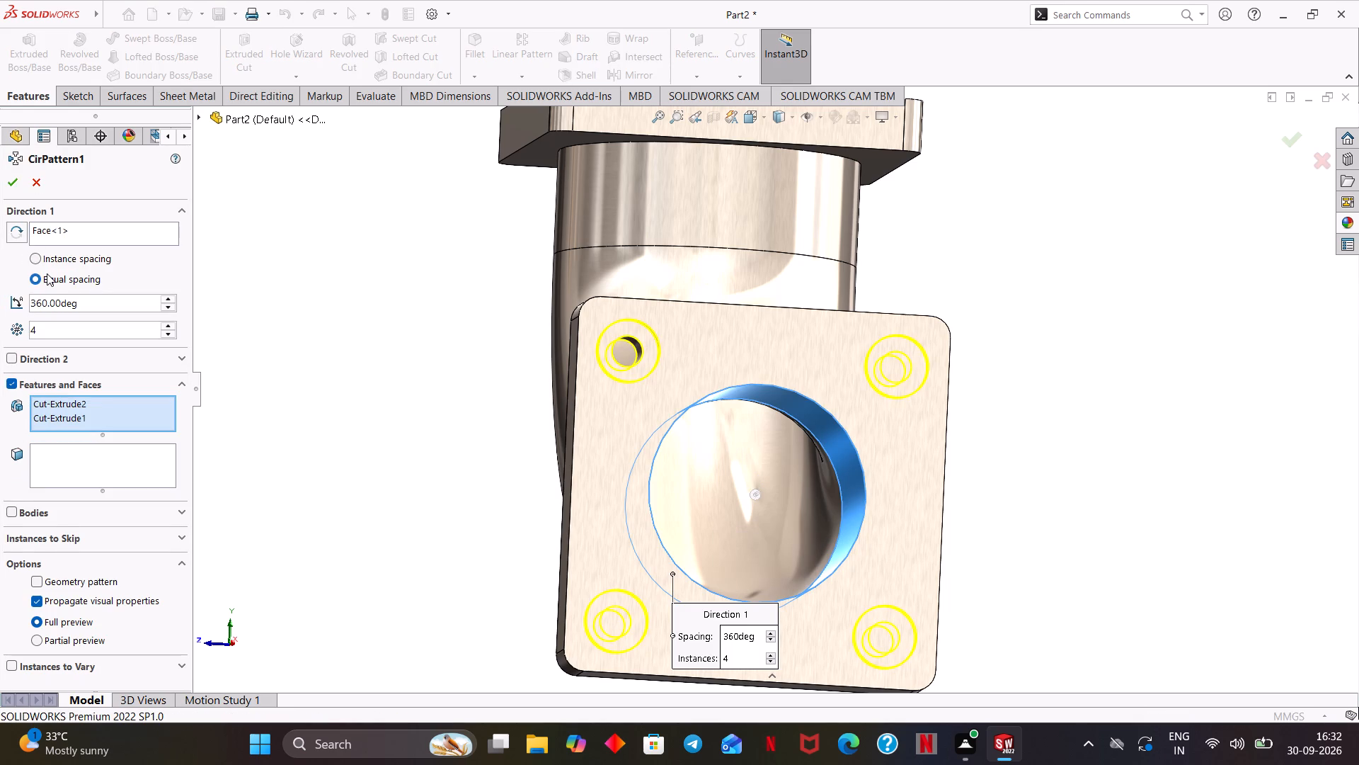
pyautogui.doubleClick(47, 273)
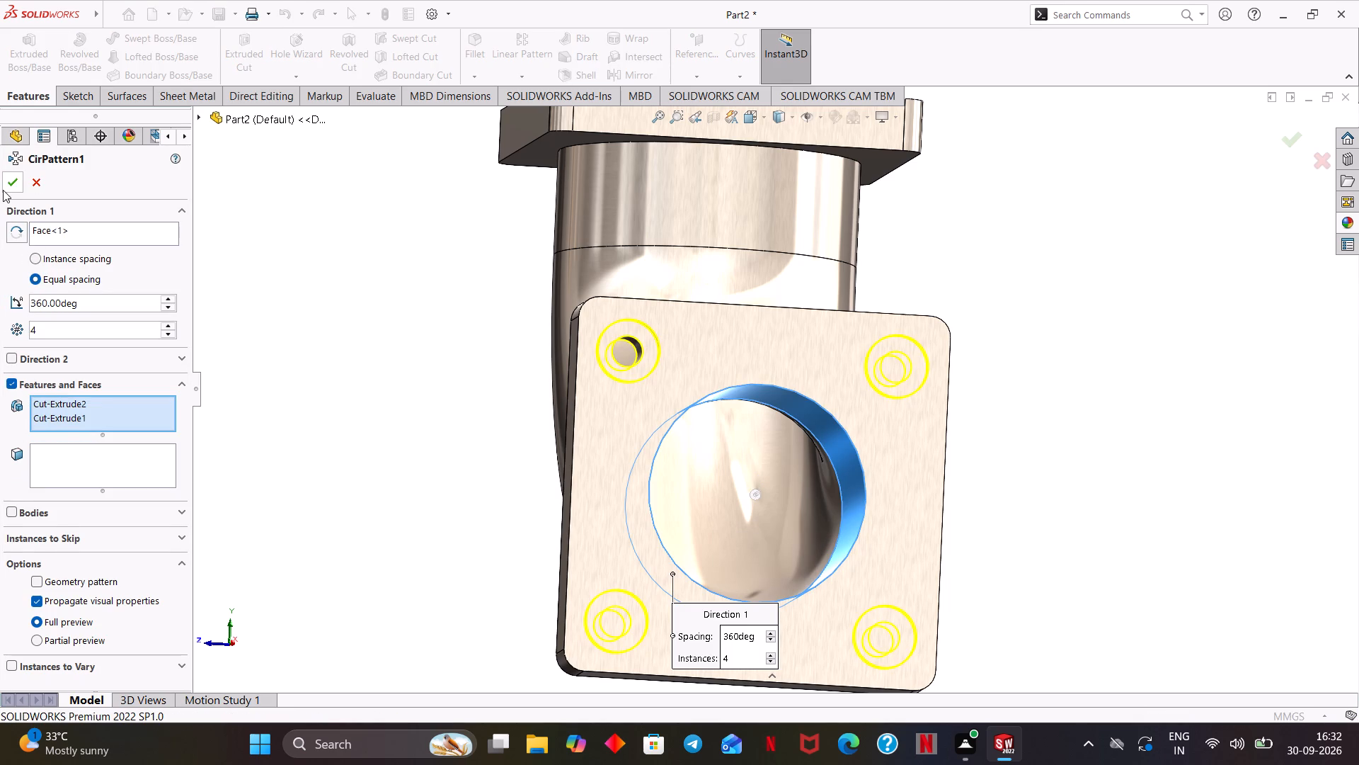
pyautogui.click(3, 190)
pyautogui.click(379, 391)
pyautogui.moveTo(387, 383); pyautogui.dragTo(379, 408, button='middle')
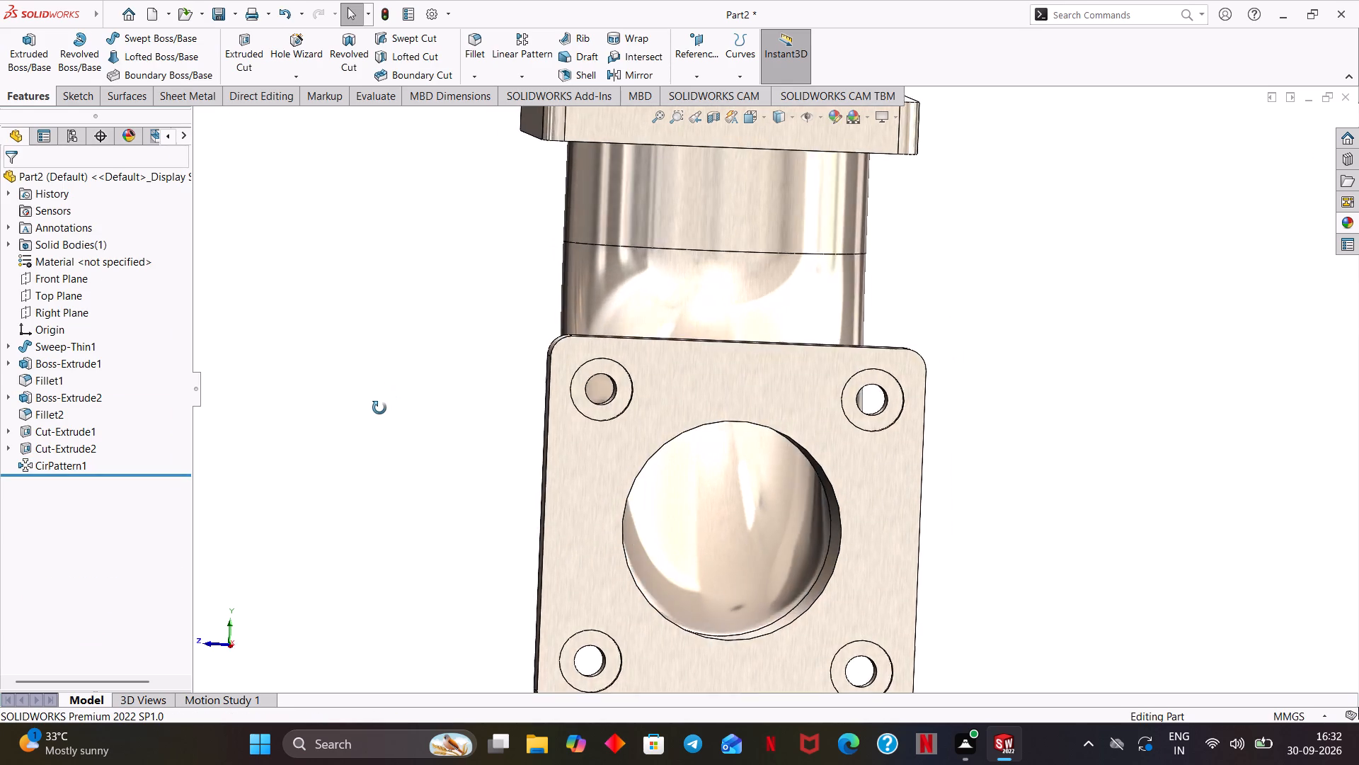
pyautogui.moveTo(379, 408); pyautogui.dragTo(360, 388, button='middle')
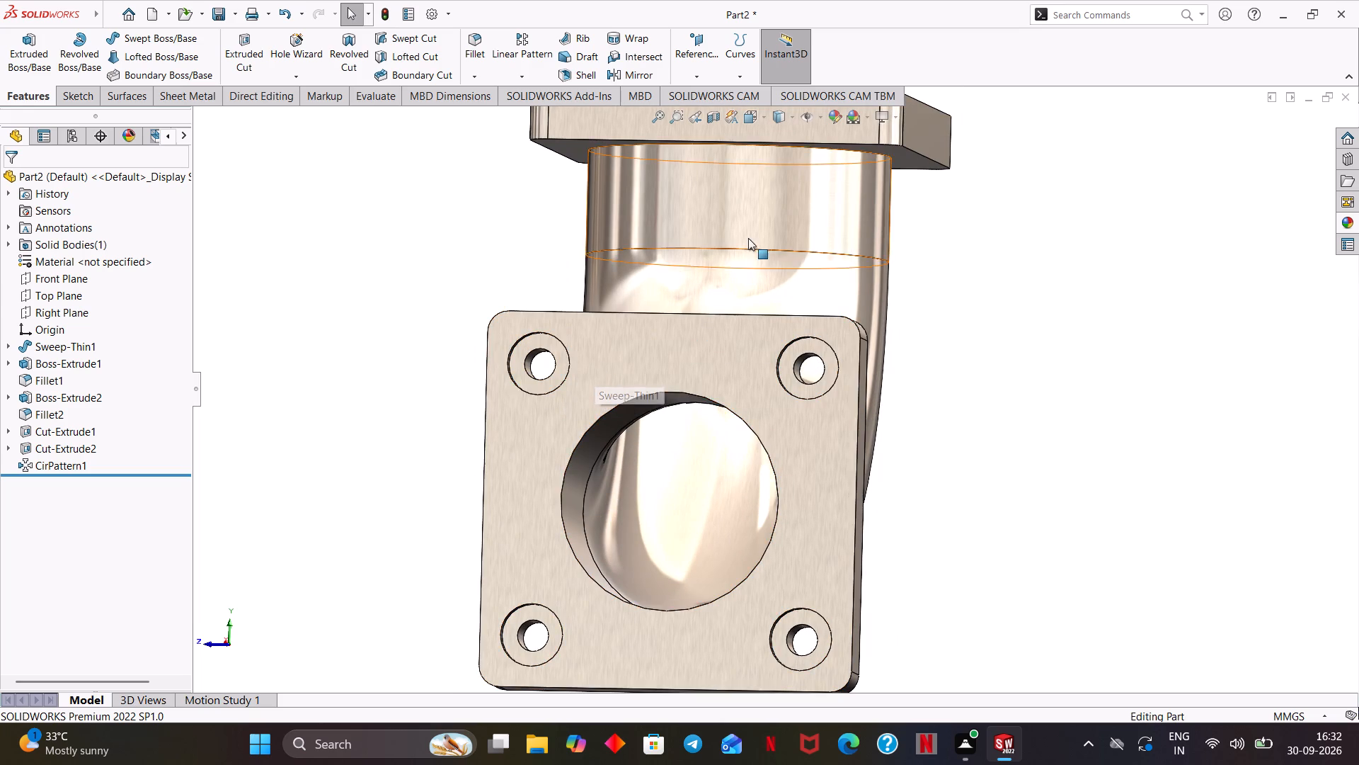
# Sketch a center rectangle about 275 by 277 mm on the other flange's outer face, centred on its bore.
pyautogui.moveTo(749, 240); pyautogui.dragTo(763, 538, button='middle')
pyautogui.click(861, 327)
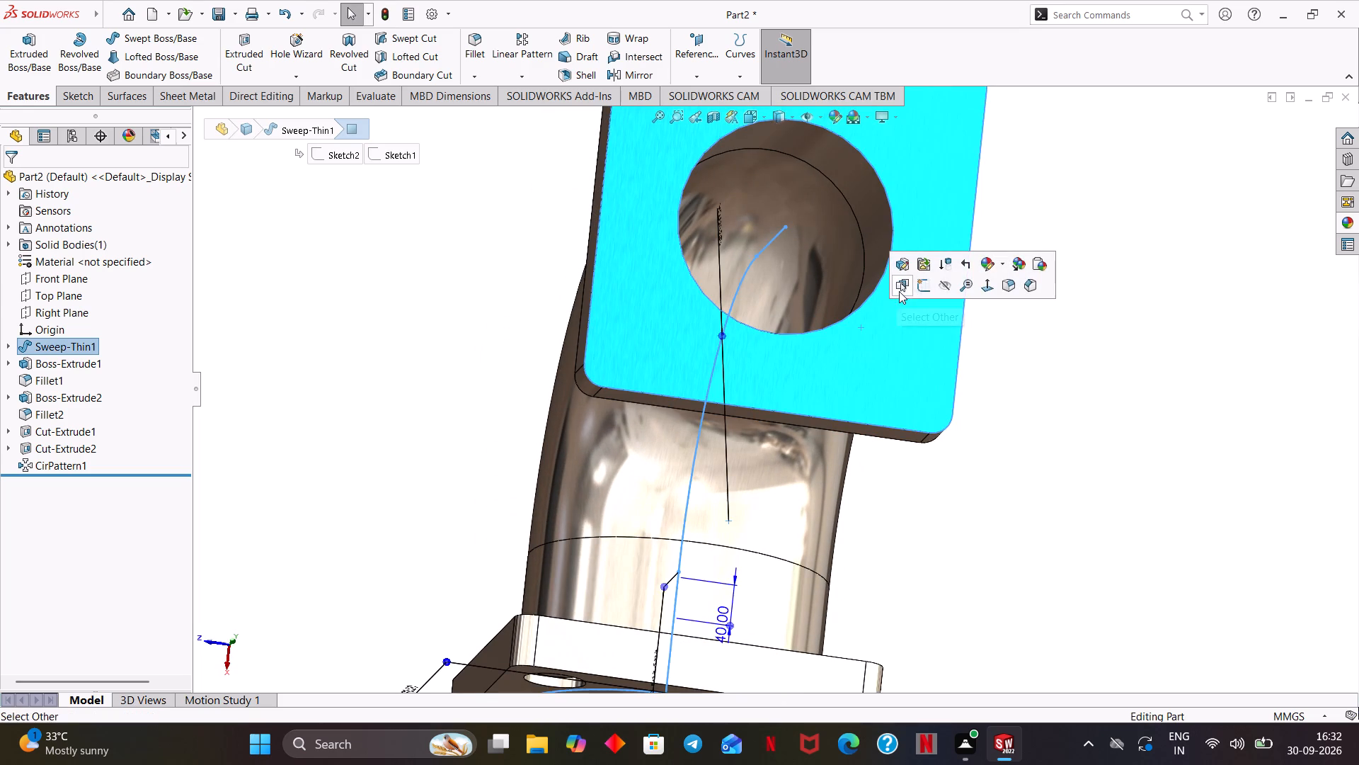
pyautogui.click(921, 284)
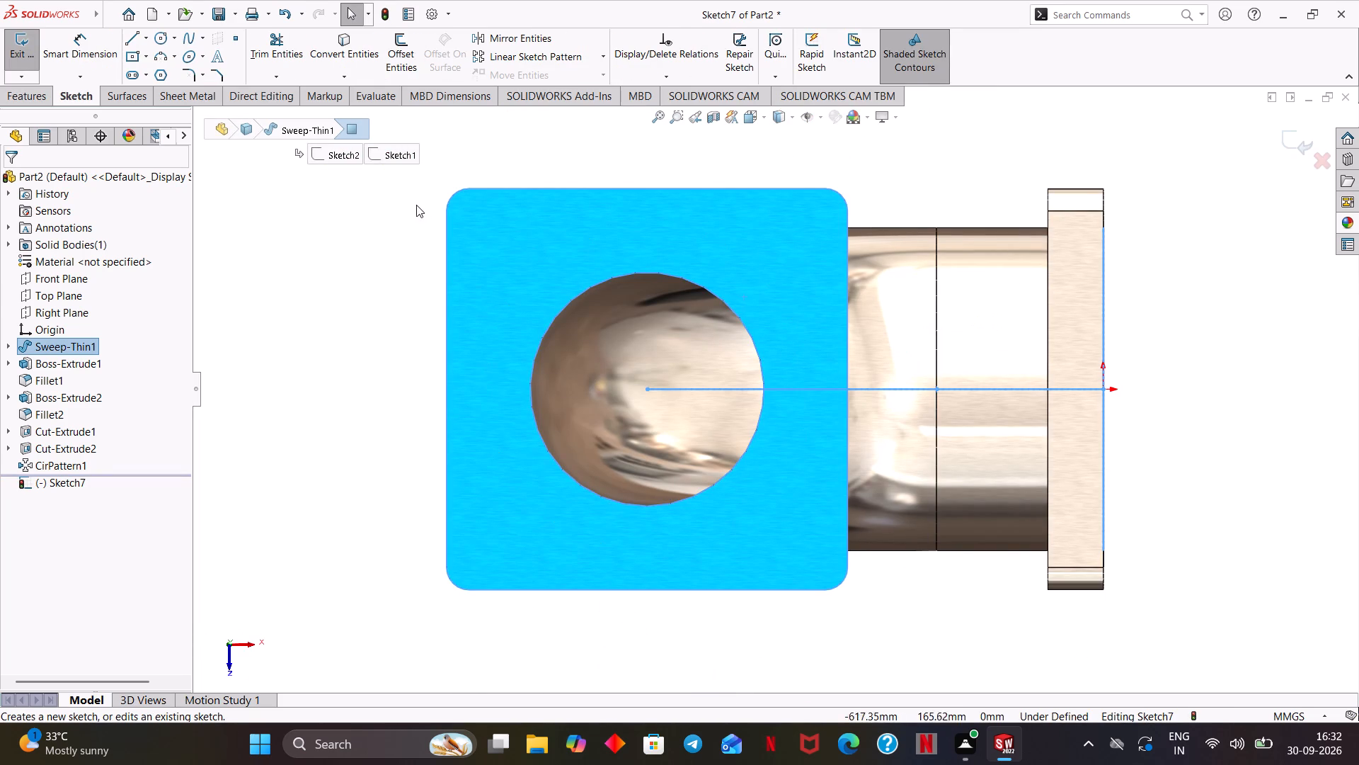
pyautogui.click(370, 212)
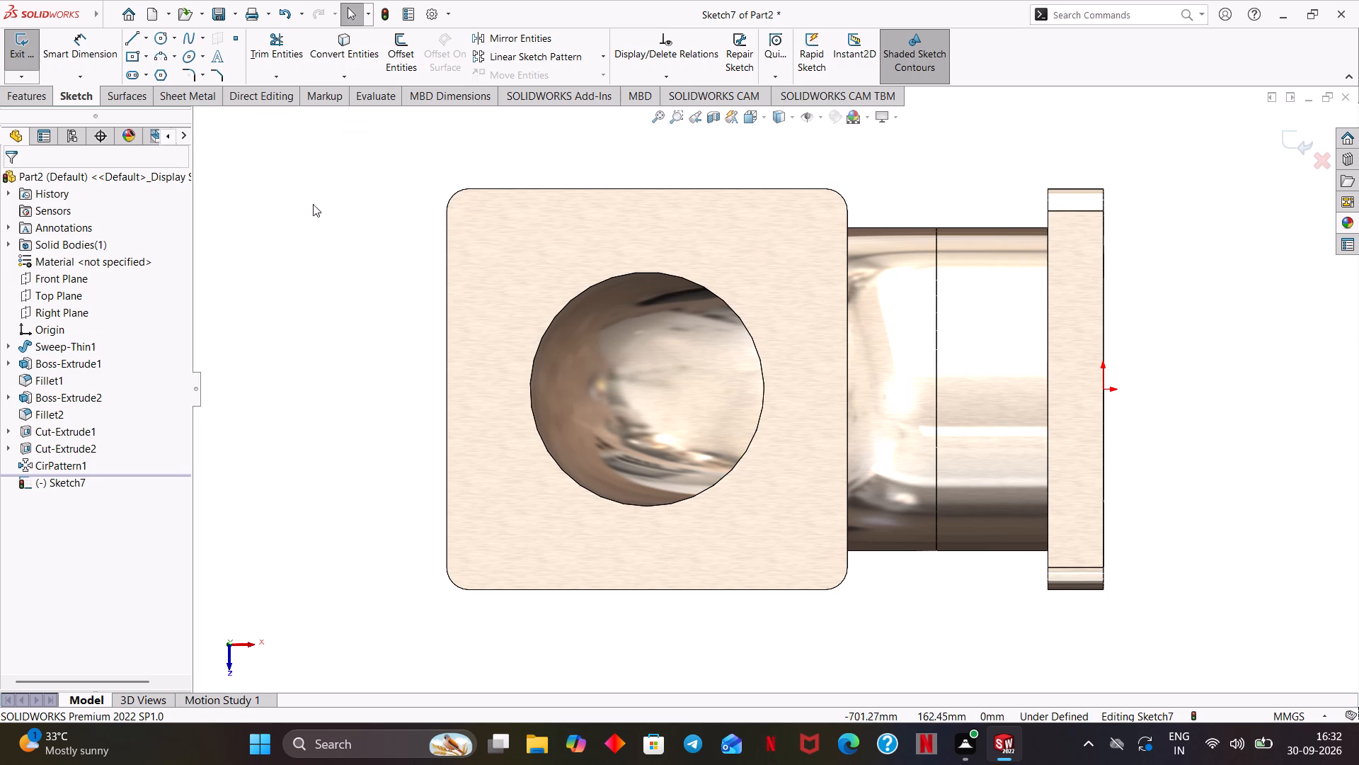
pyautogui.click(134, 55)
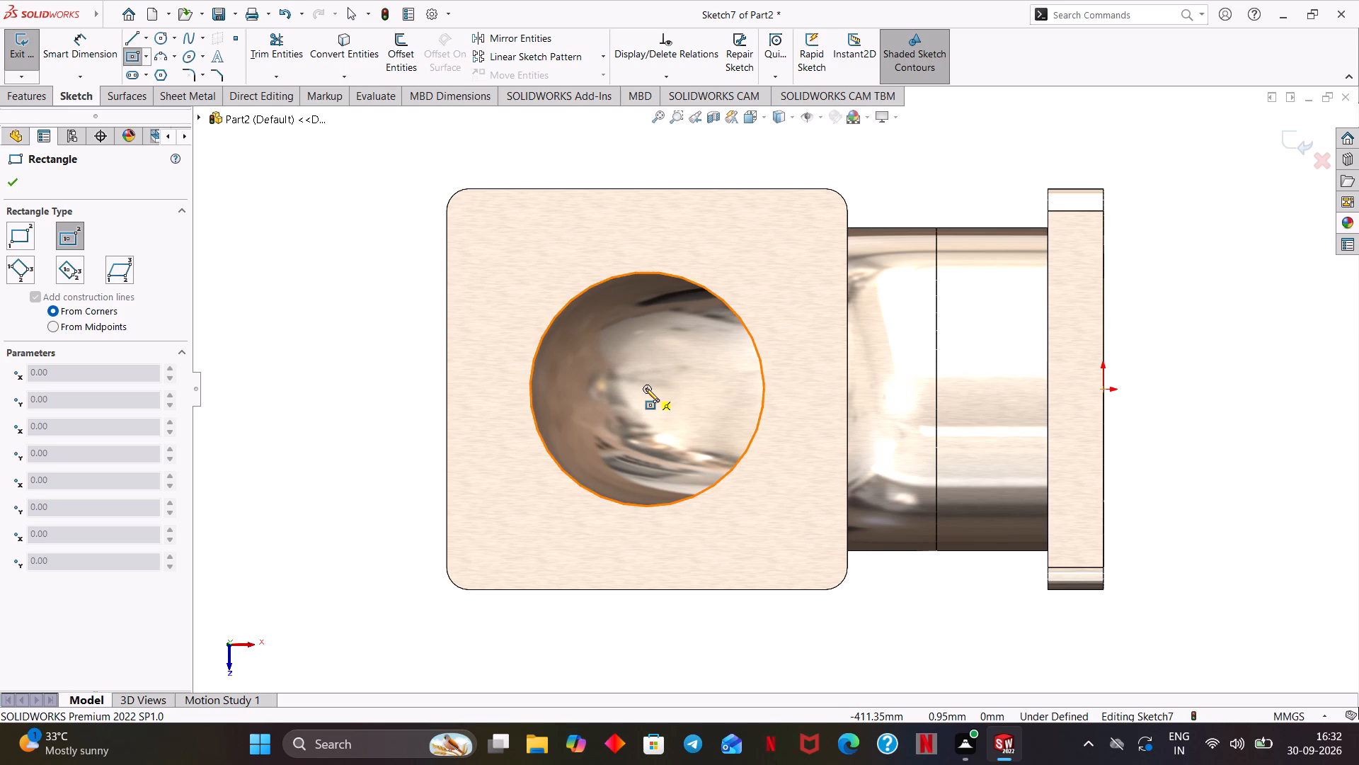
pyautogui.click(646, 388)
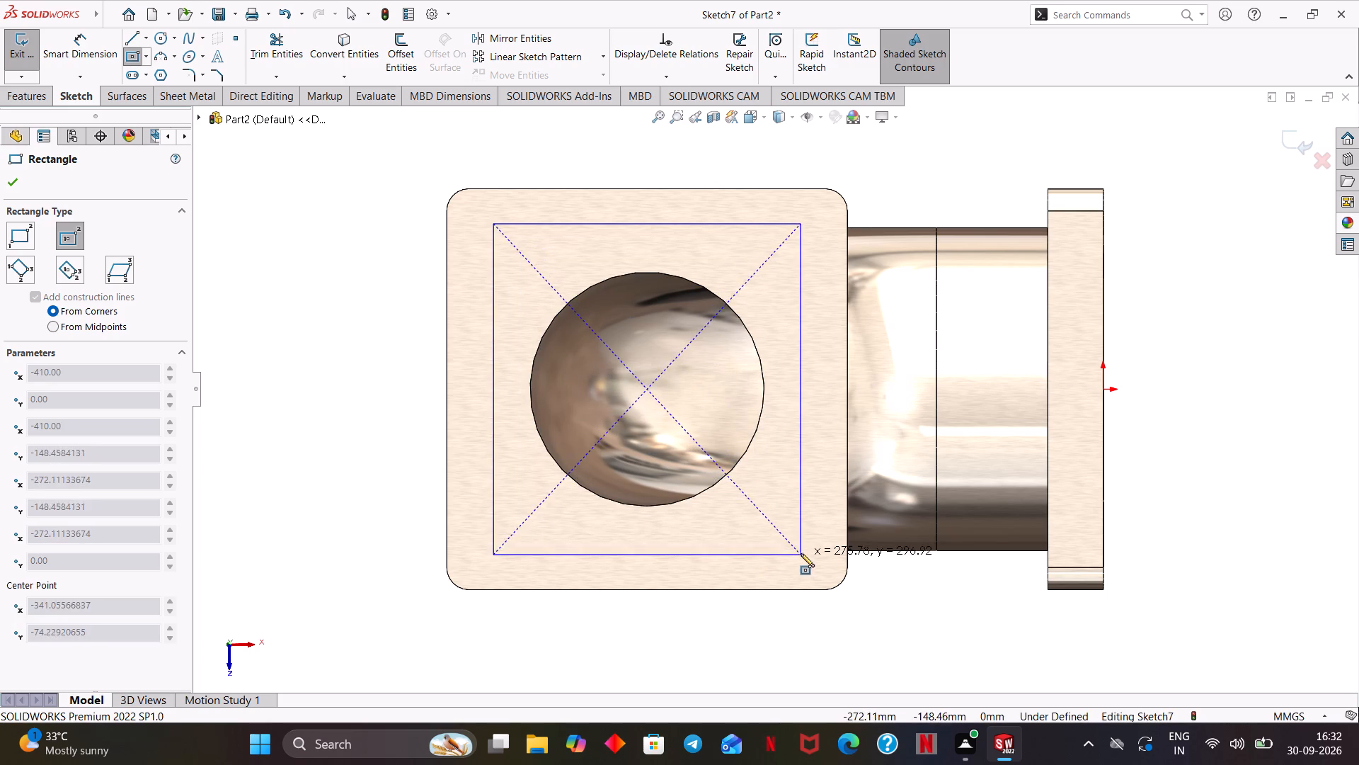
pyautogui.click(800, 543)
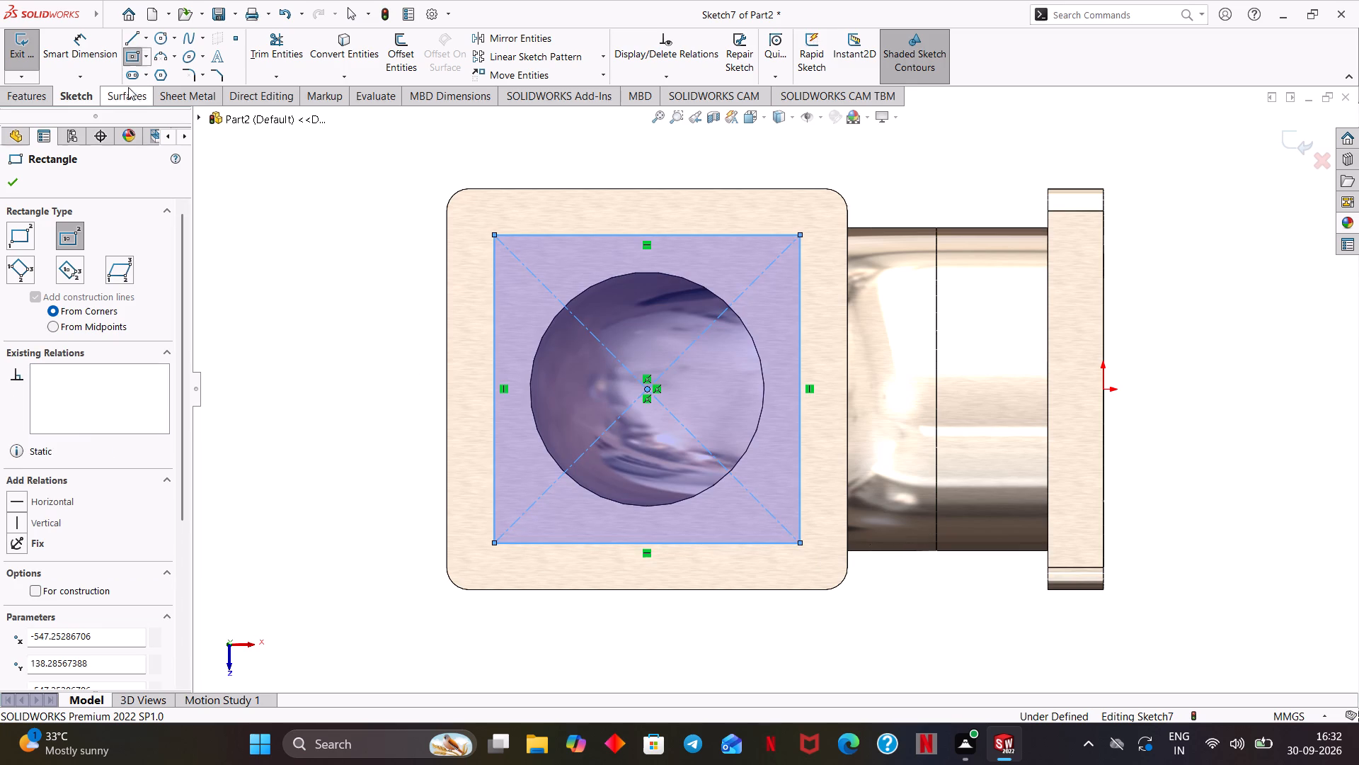
# Dimension the rectangle's width and height to 260 mm each.
pyautogui.click(91, 62)
pyautogui.click(592, 232)
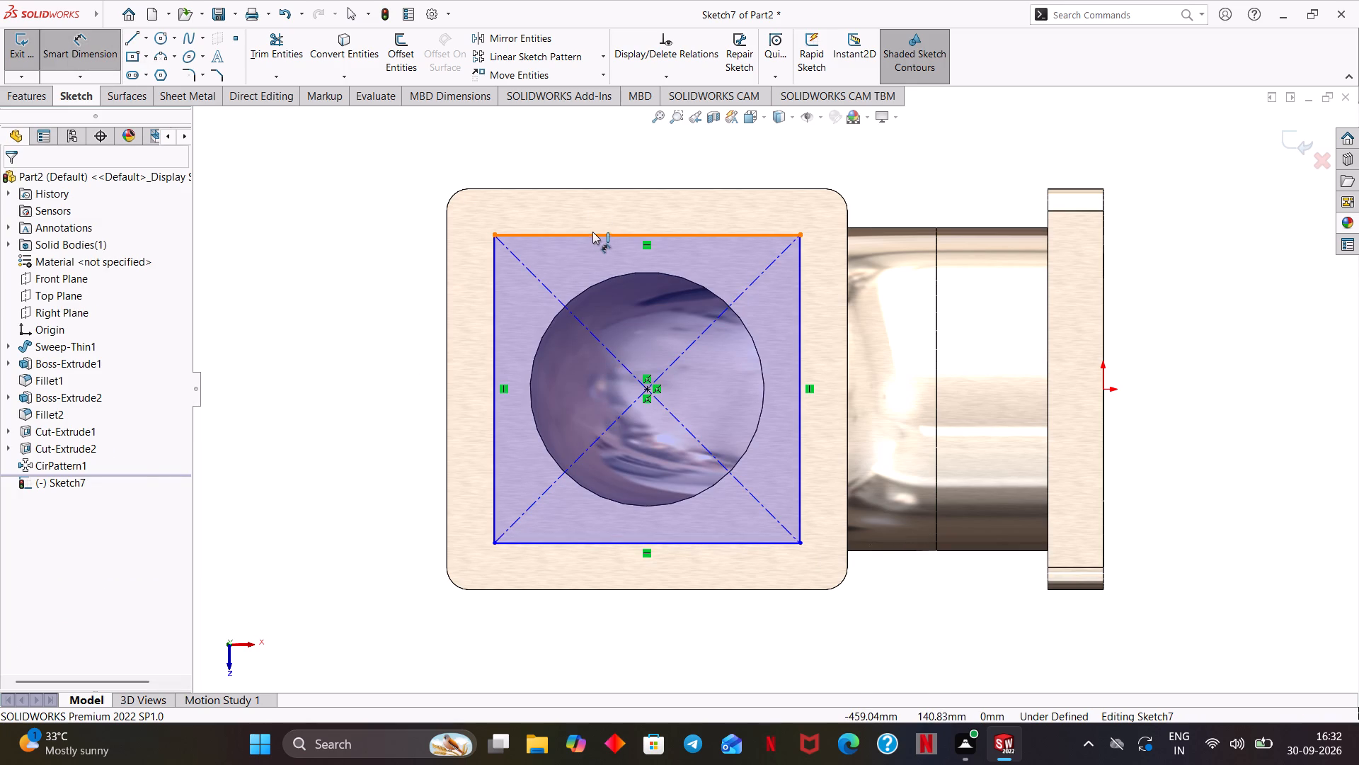
pyautogui.click(605, 163)
pyautogui.write('260')
pyautogui.press('Return')
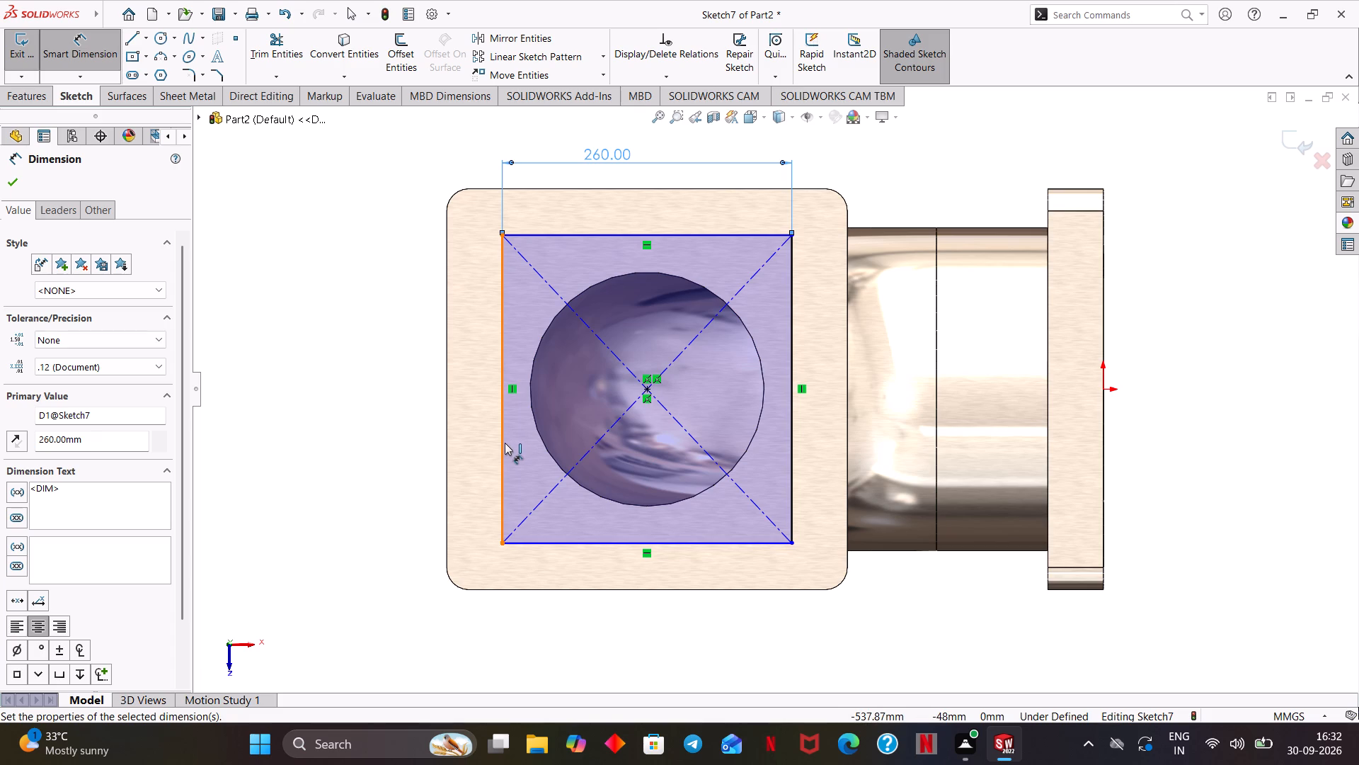
pyautogui.click(505, 443)
pyautogui.click(414, 421)
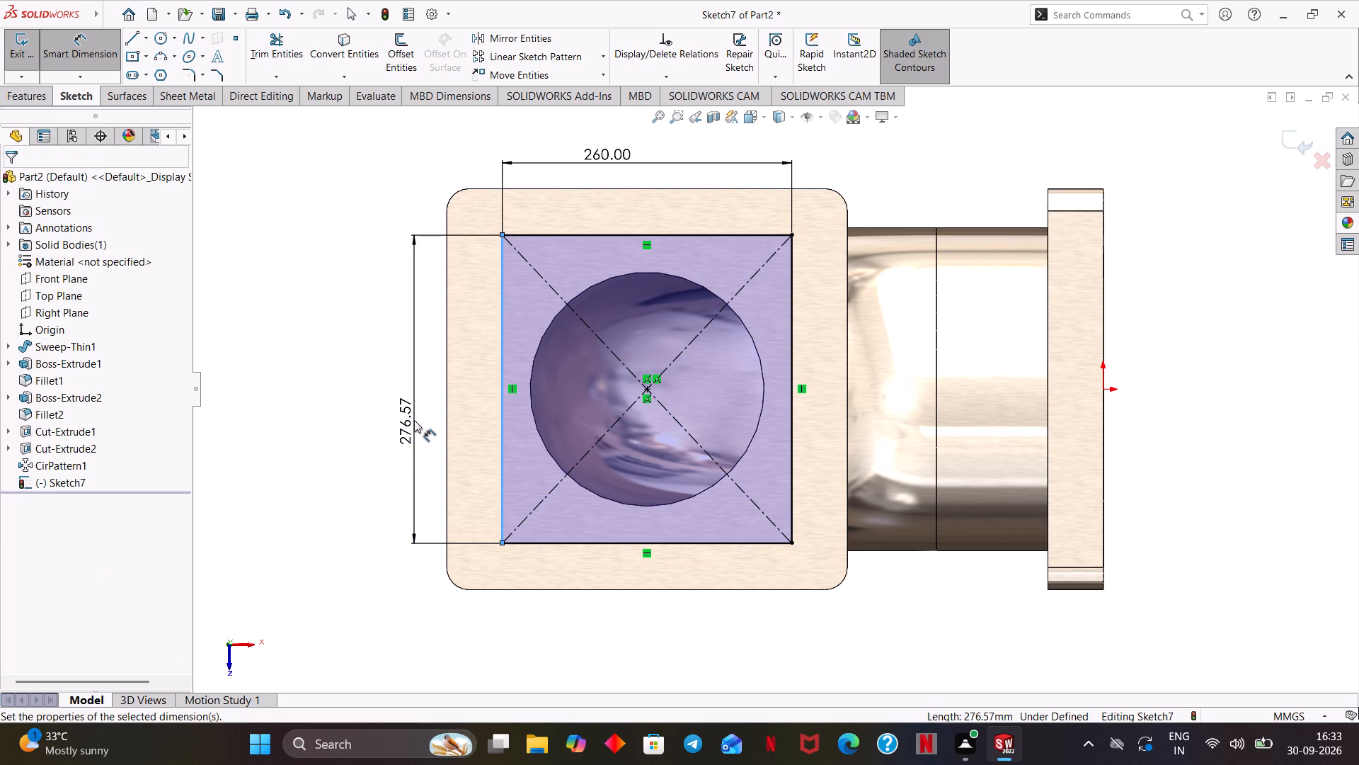
pyautogui.write('260')
pyautogui.press('Return')
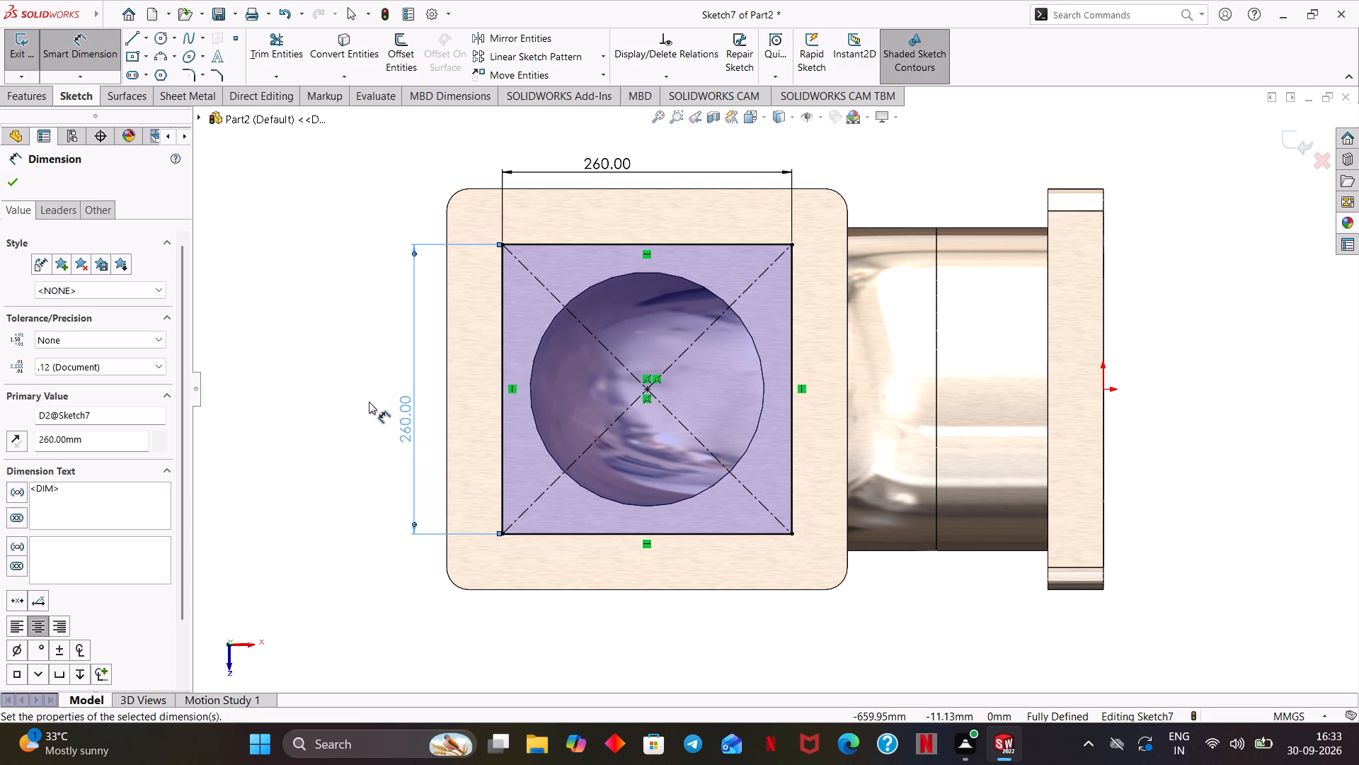
pyautogui.scroll(-3, 101, 436)
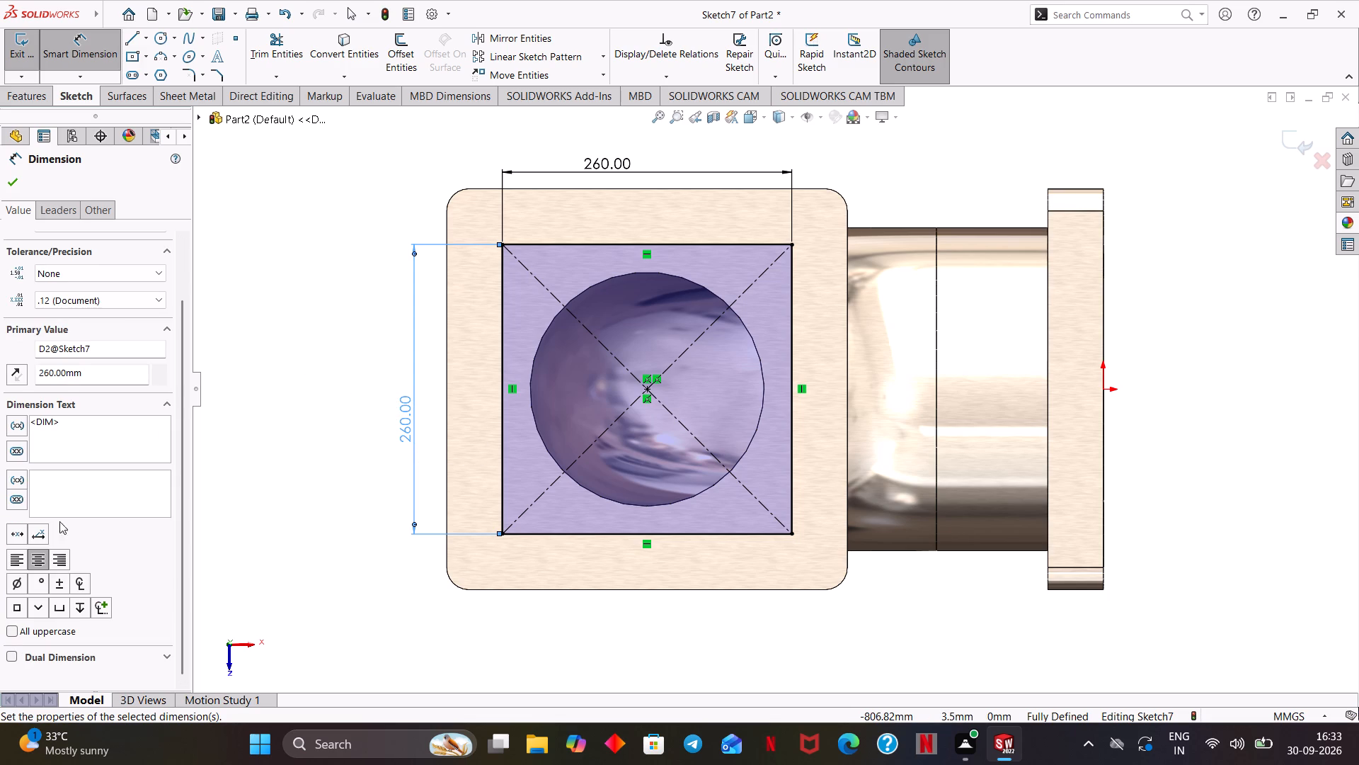
pyautogui.scroll(1, 78, 346)
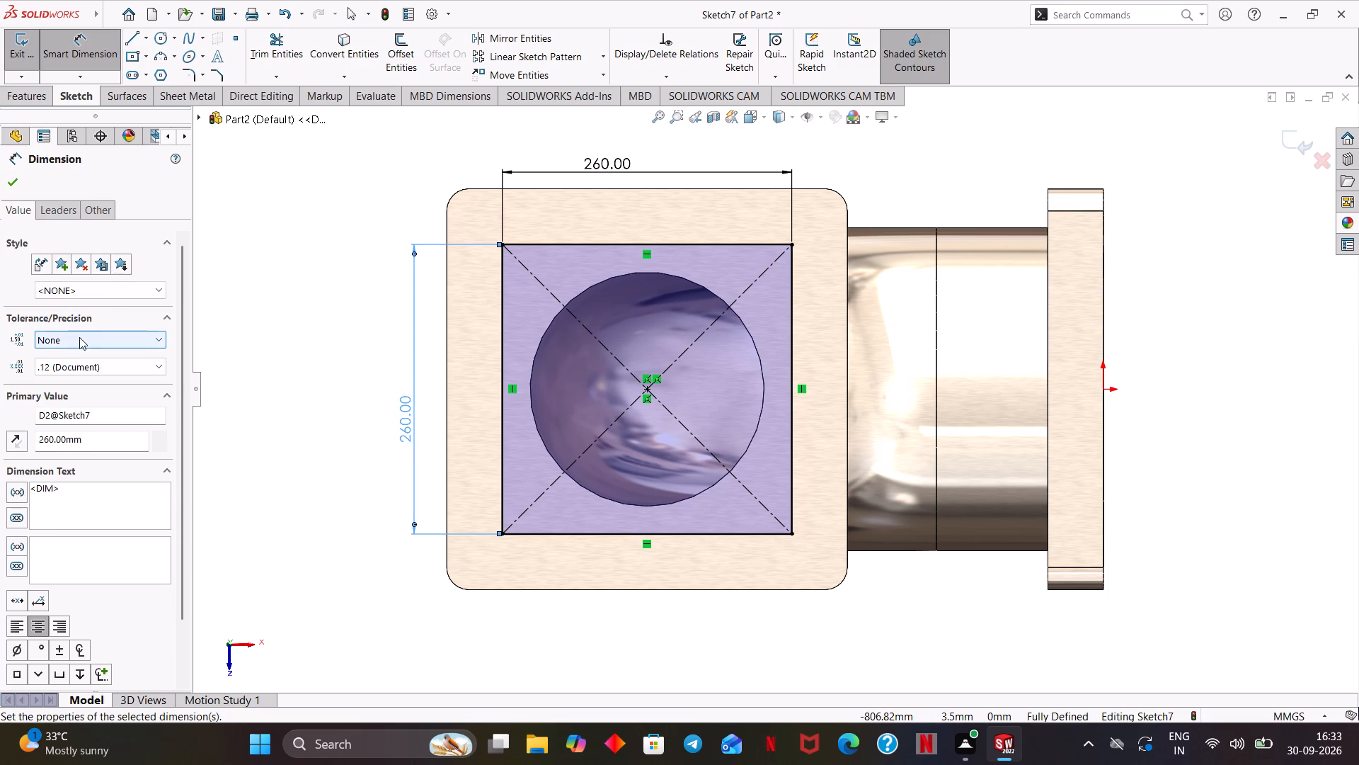
pyautogui.scroll(1, 101, 292)
pyautogui.click(11, 180)
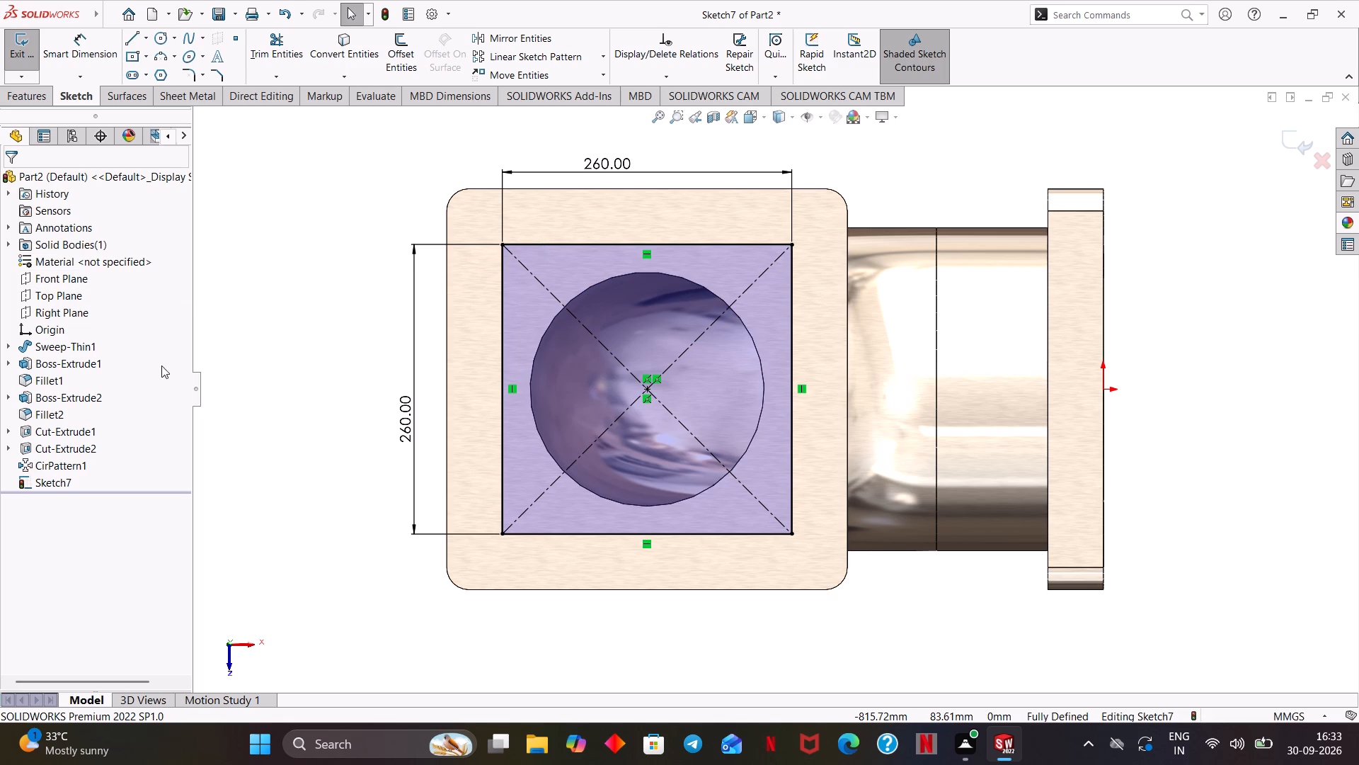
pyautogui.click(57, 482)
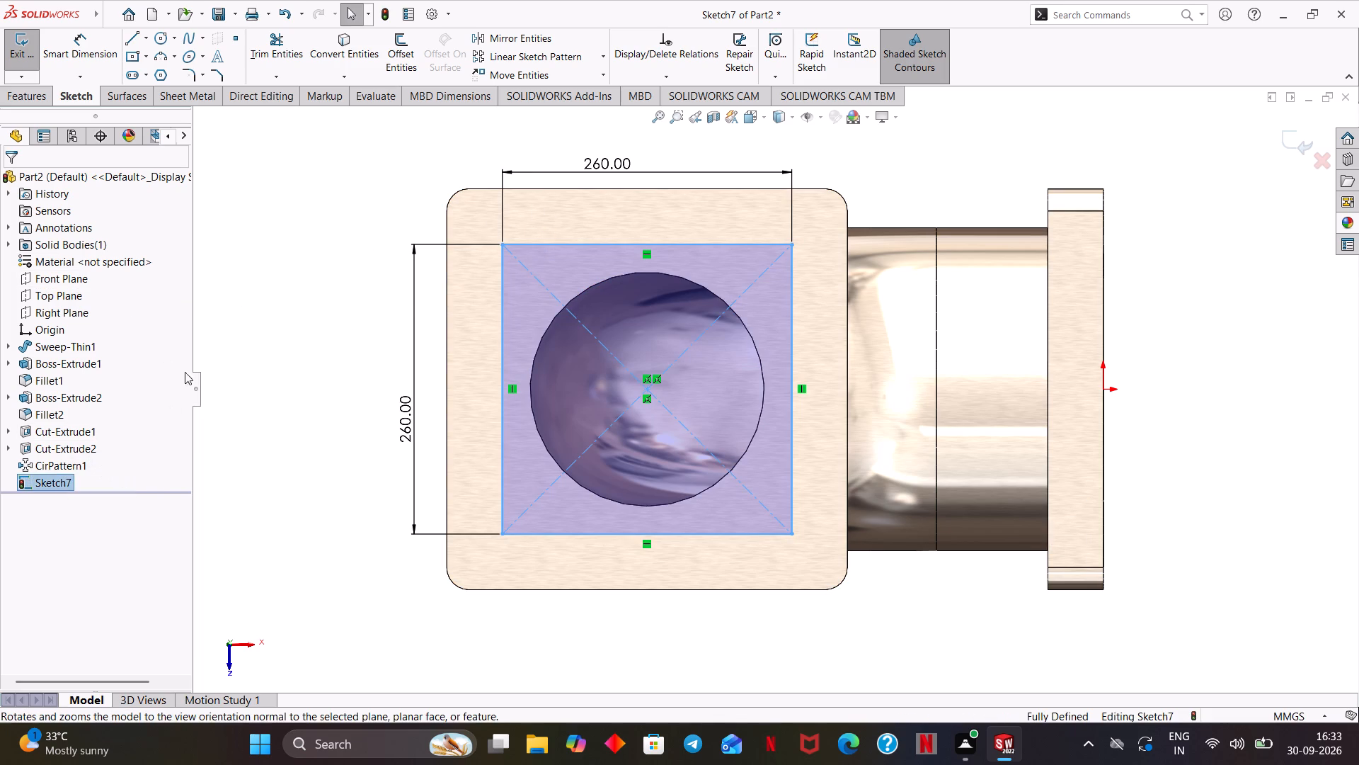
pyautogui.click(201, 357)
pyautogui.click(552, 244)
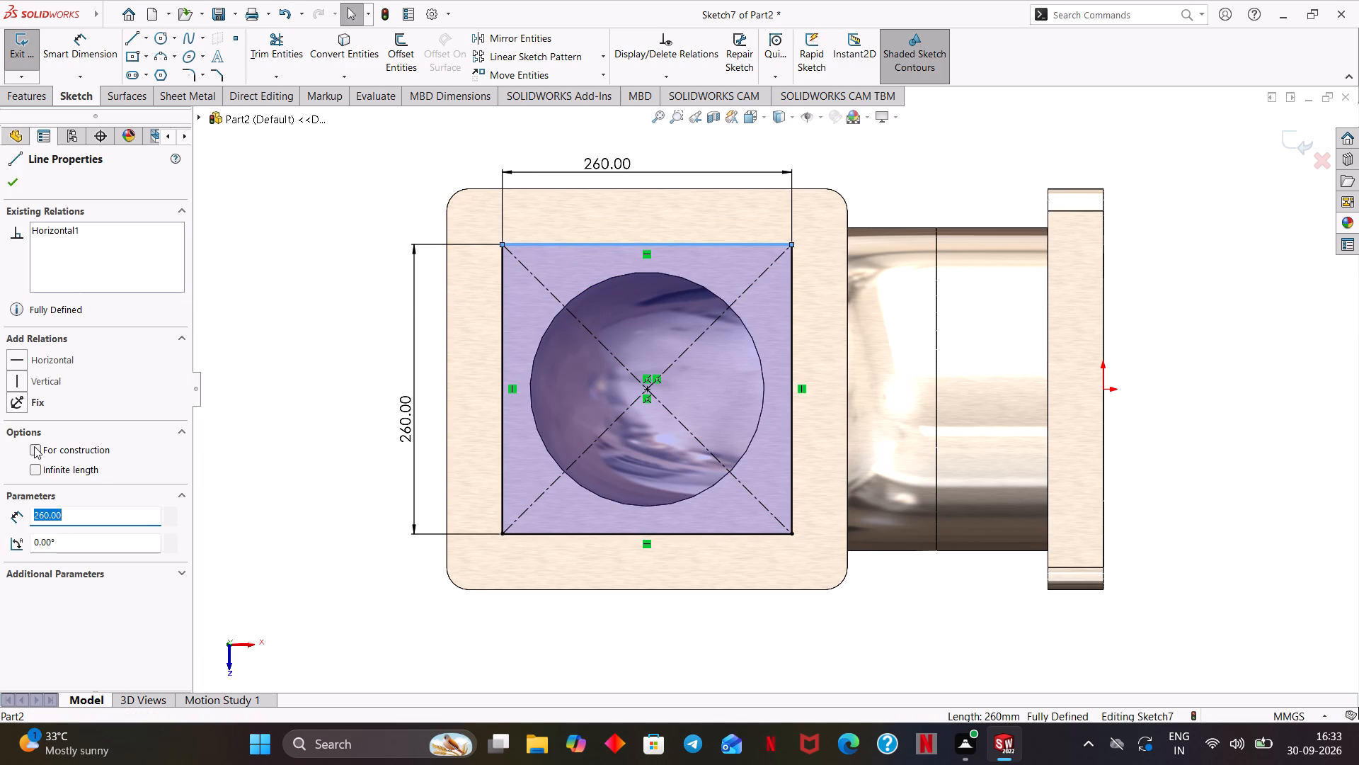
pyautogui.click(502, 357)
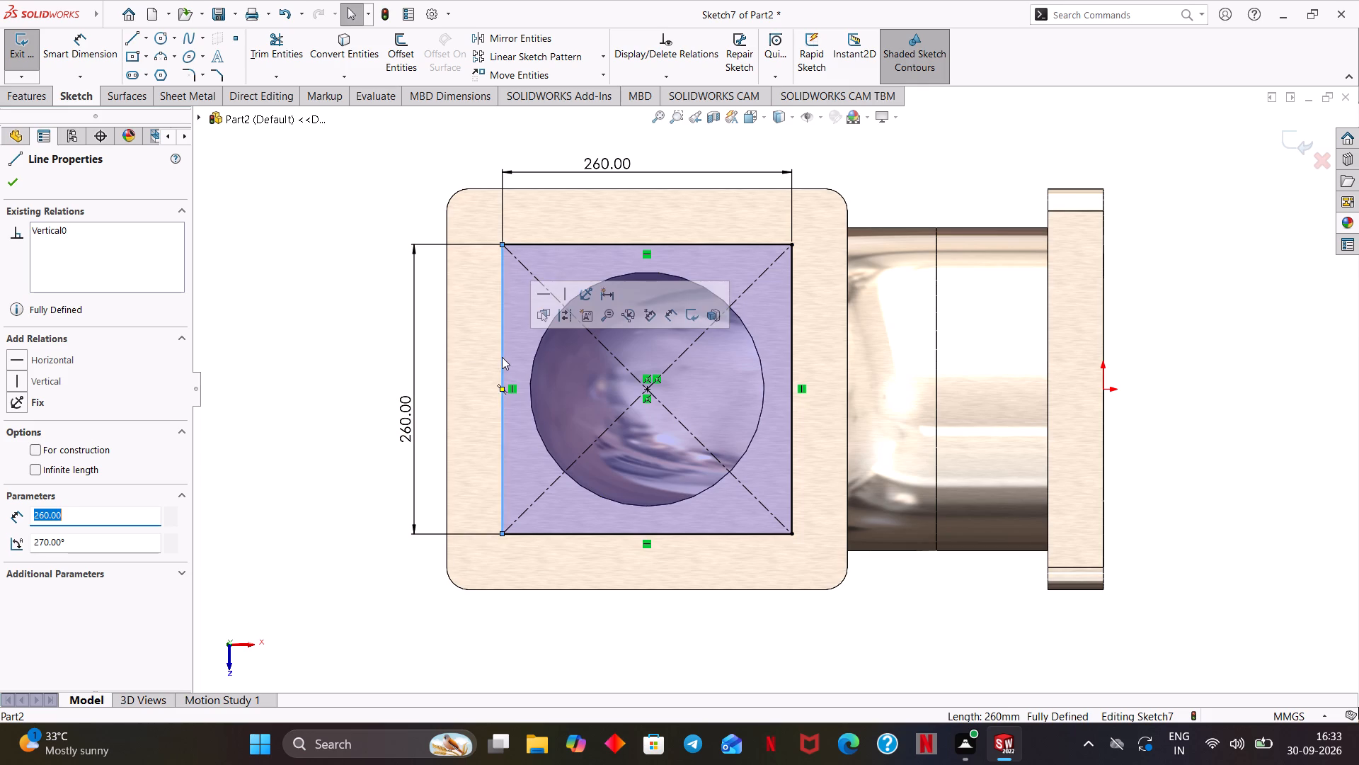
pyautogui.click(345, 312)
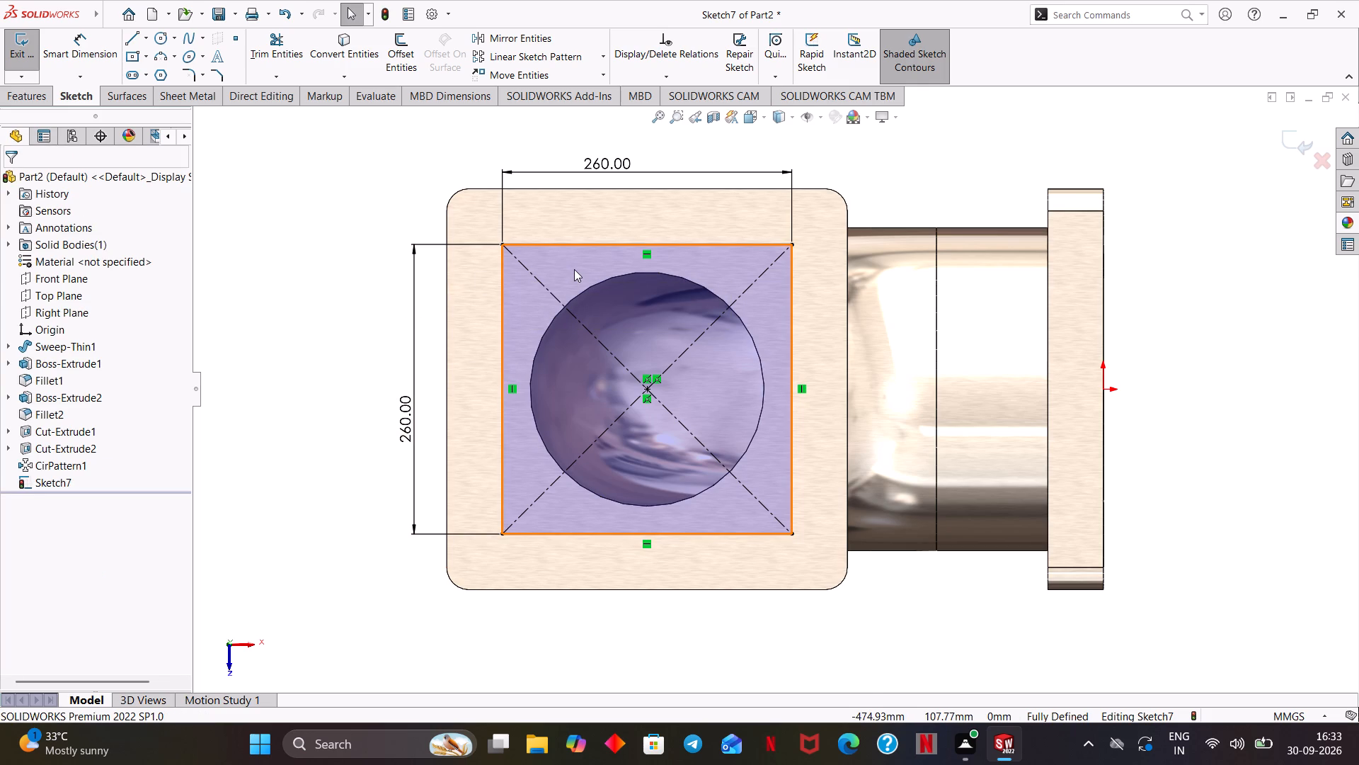
# Convert all four sides of the 260 mm square to construction lines.
pyautogui.keyDown('shift'); pyautogui.click(622, 242); pyautogui.keyUp('shift')
pyautogui.keyDown('shift'); pyautogui.click(504, 293); pyautogui.keyUp('shift')
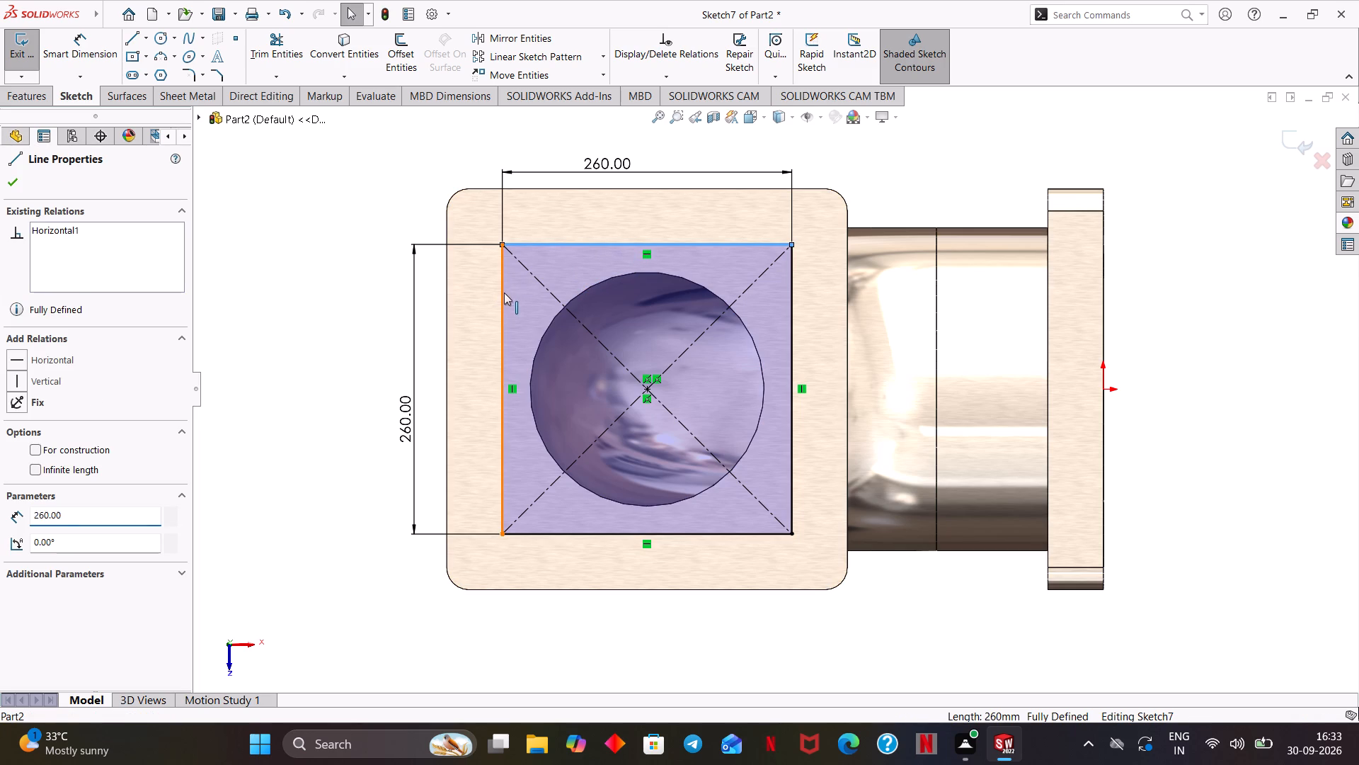
pyautogui.keyDown('shift'); pyautogui.click(590, 531); pyautogui.keyUp('shift')
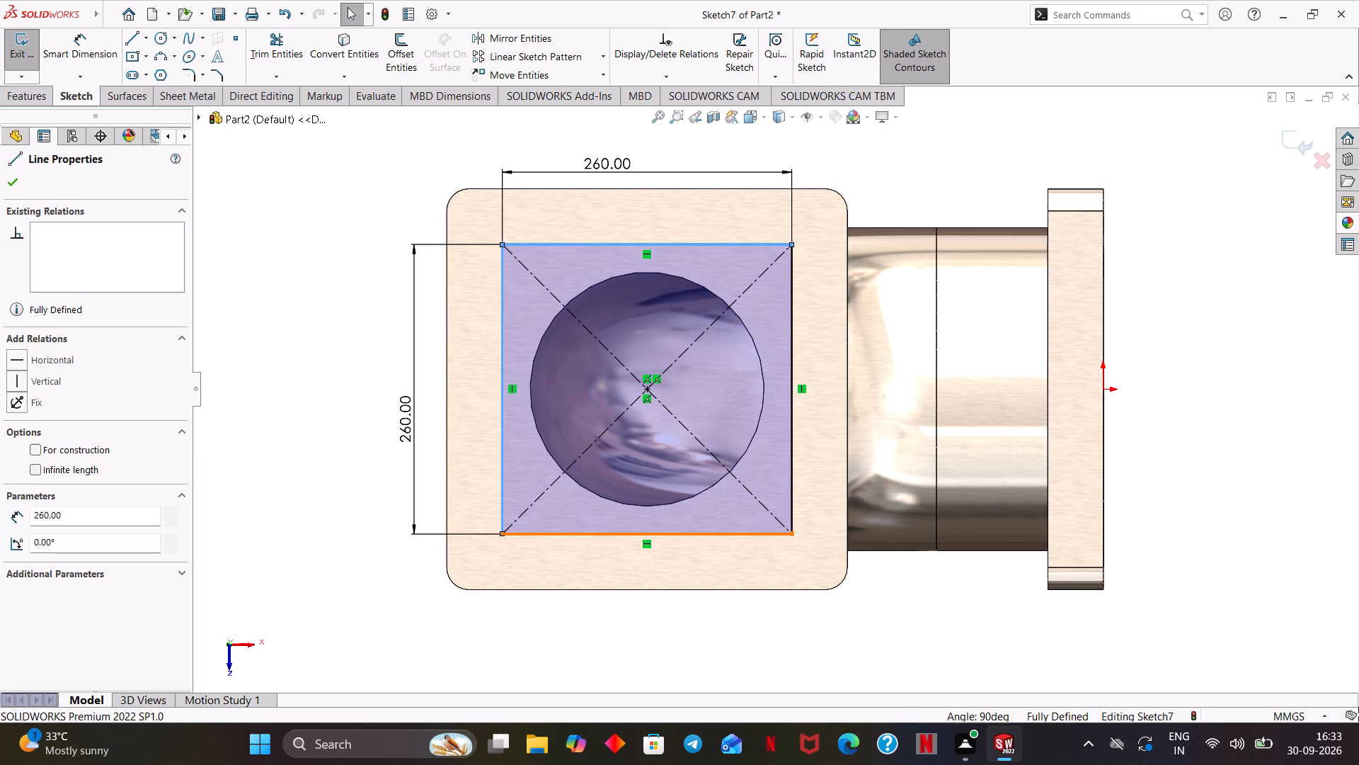
pyautogui.keyDown('shift'); pyautogui.click(793, 453); pyautogui.keyUp('shift')
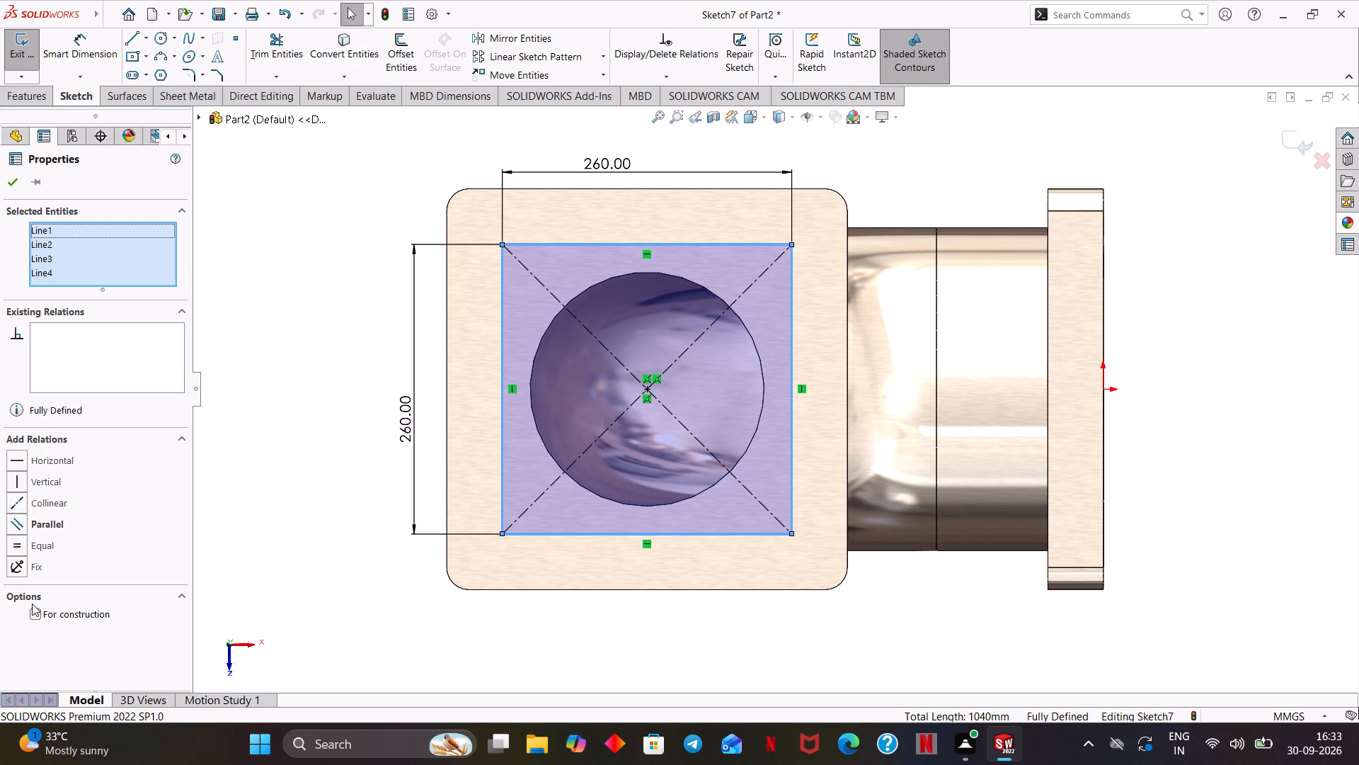
pyautogui.click(35, 608)
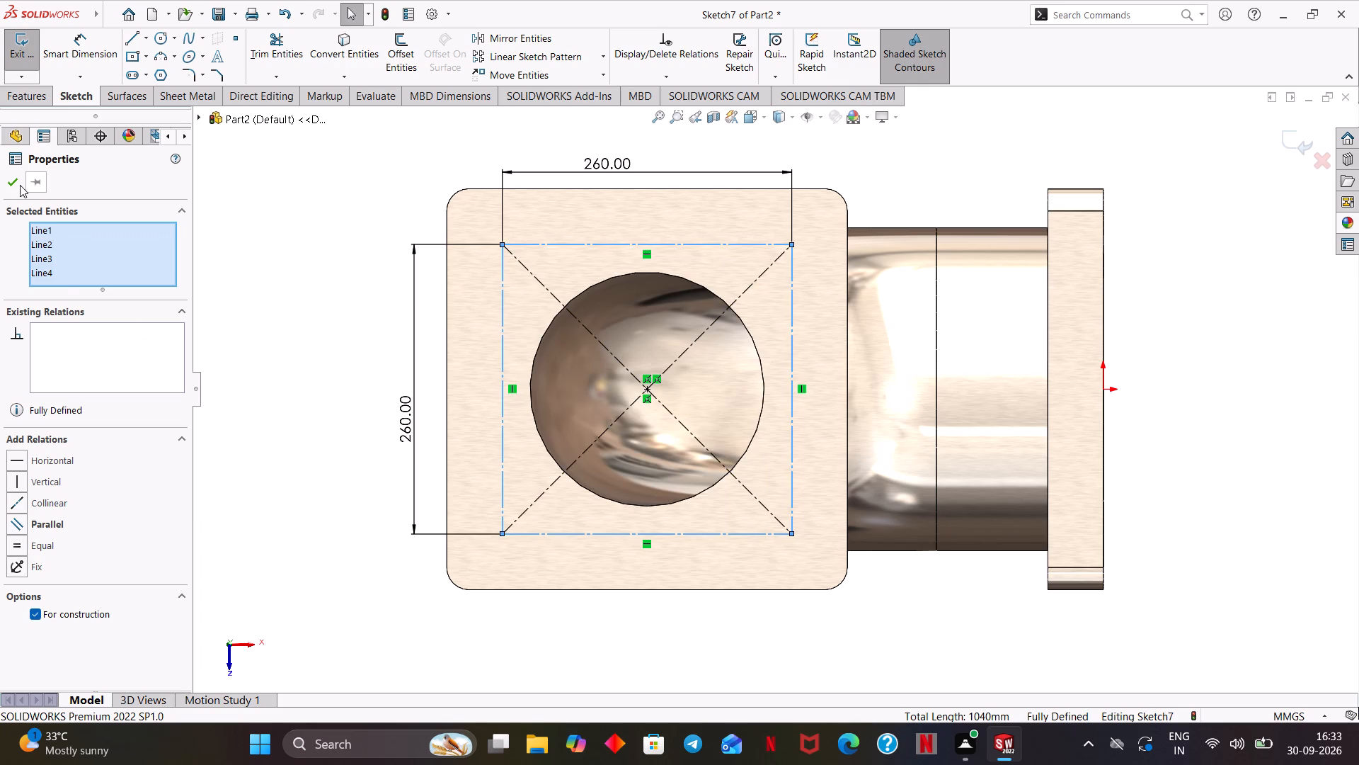
pyautogui.click(14, 188)
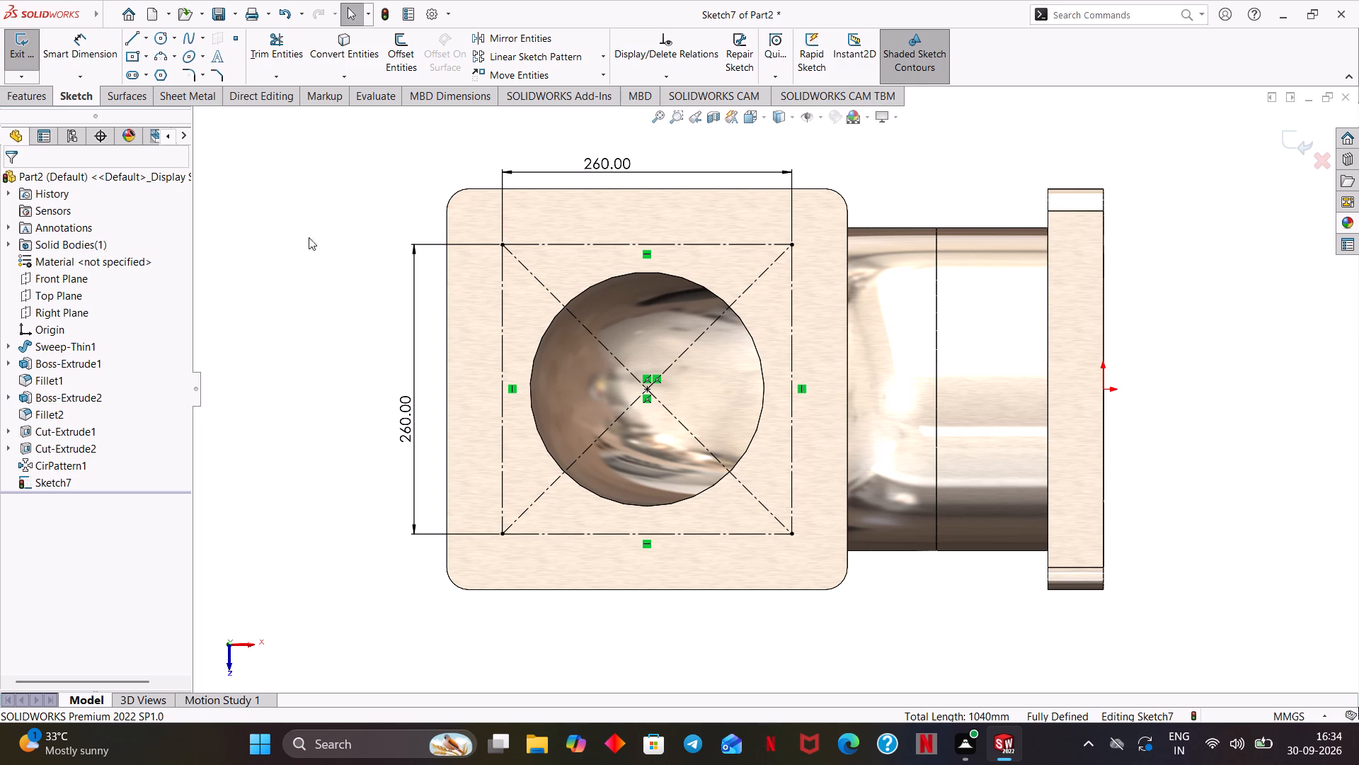
# Sketch a circle centred on the construction square's upper-left corner and dimension its diameter to 60 mm.
pyautogui.click(159, 42)
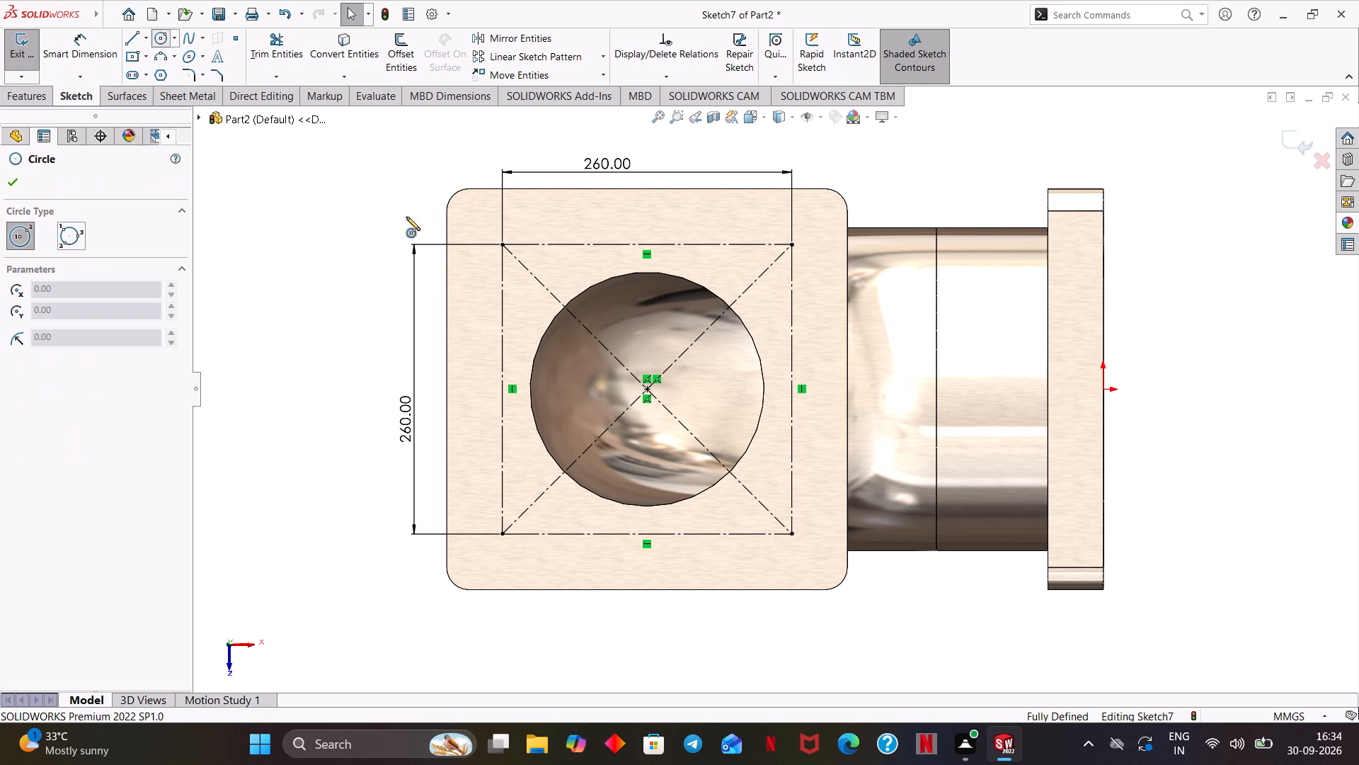
pyautogui.click(502, 244)
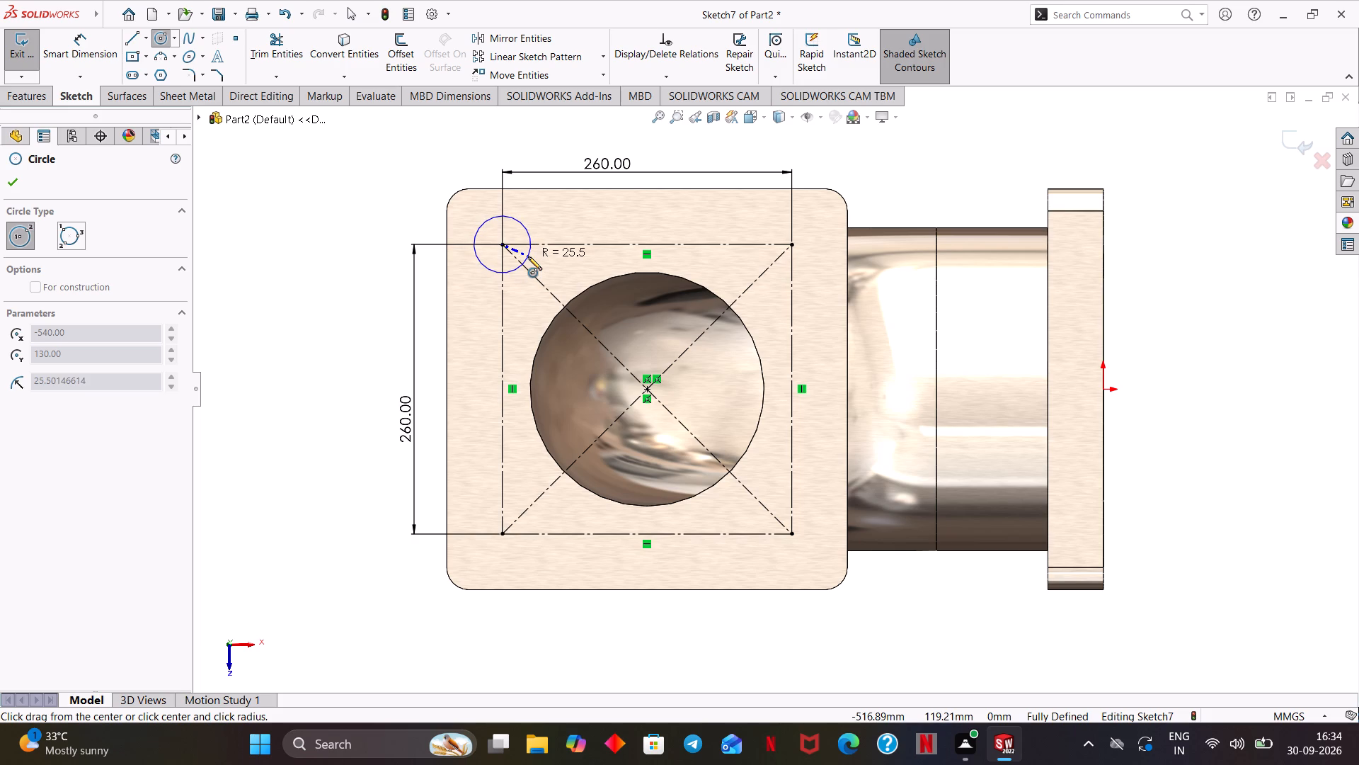
pyautogui.click(533, 256)
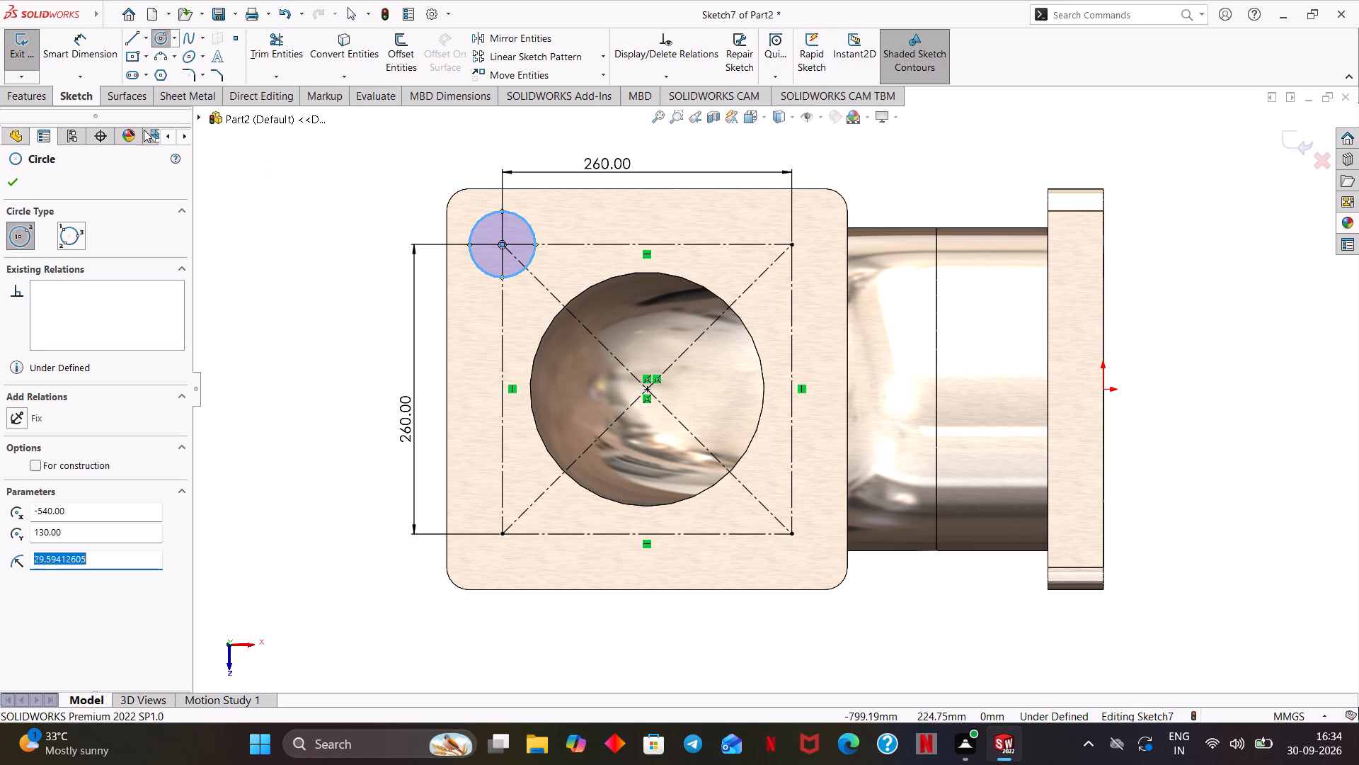
pyautogui.click(87, 59)
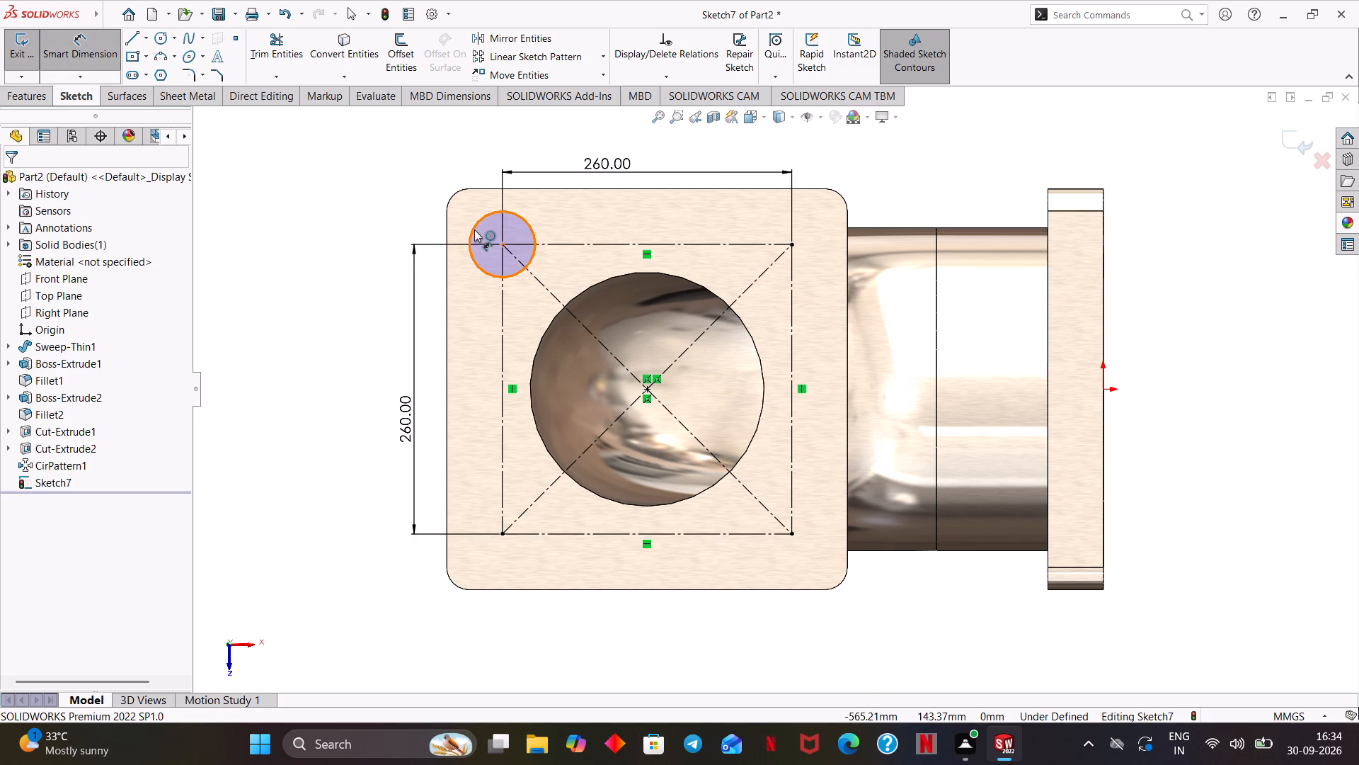
pyautogui.click(474, 229)
pyautogui.click(377, 237)
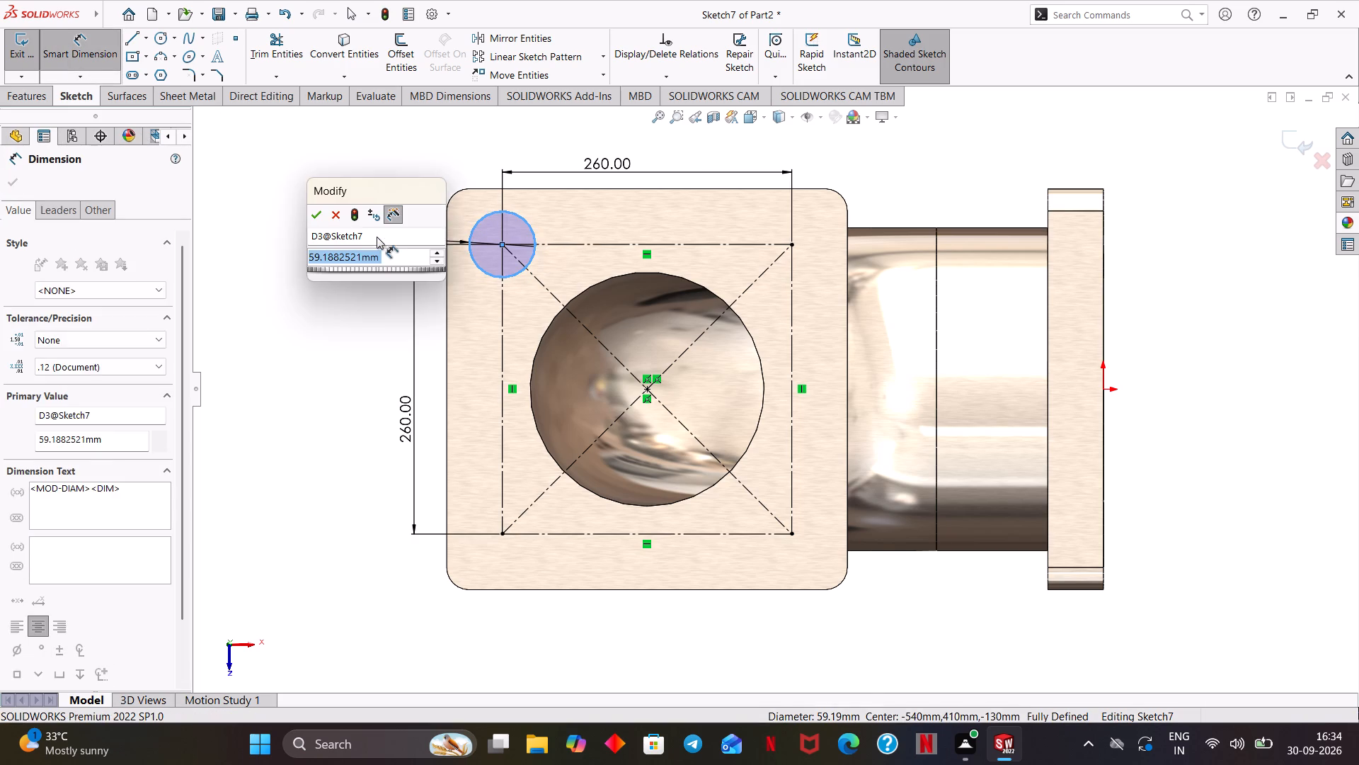
pyautogui.write('60')
pyautogui.press('Return')
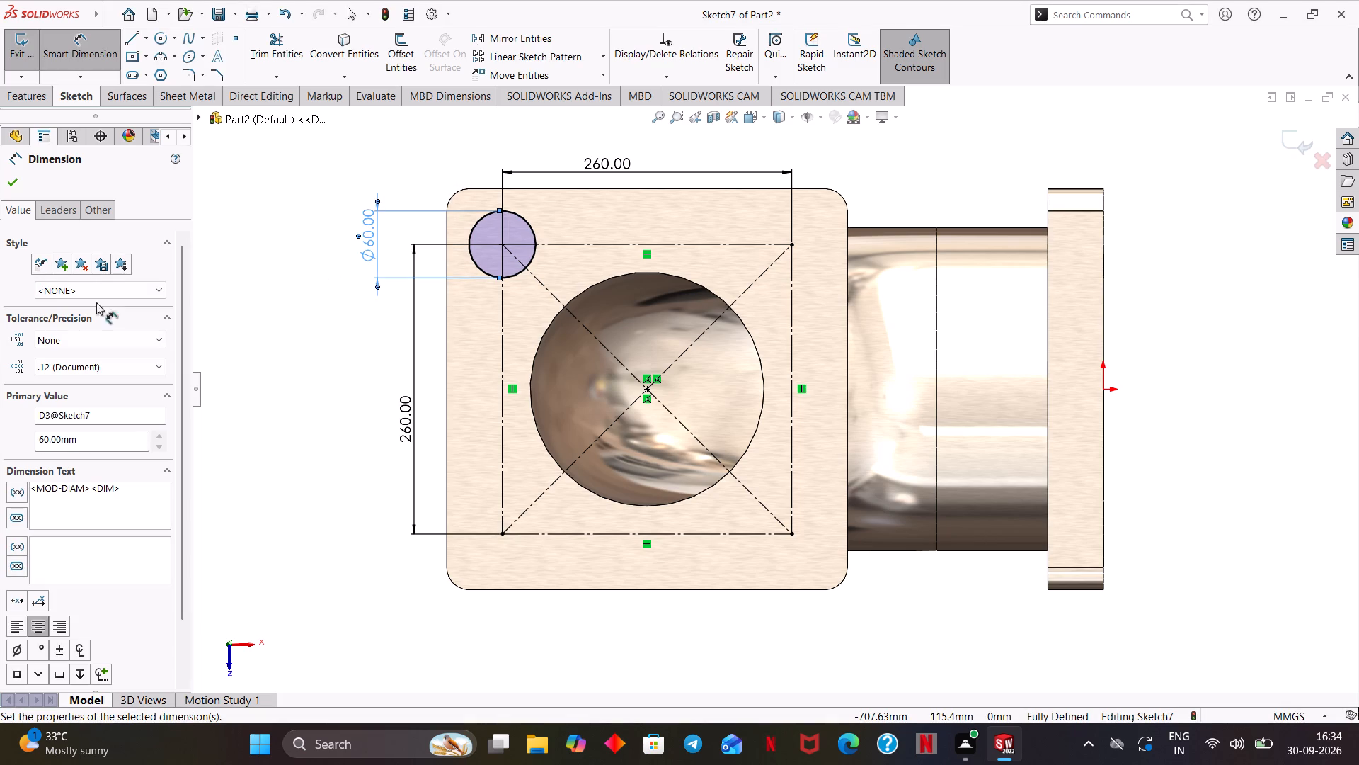
pyautogui.click(18, 182)
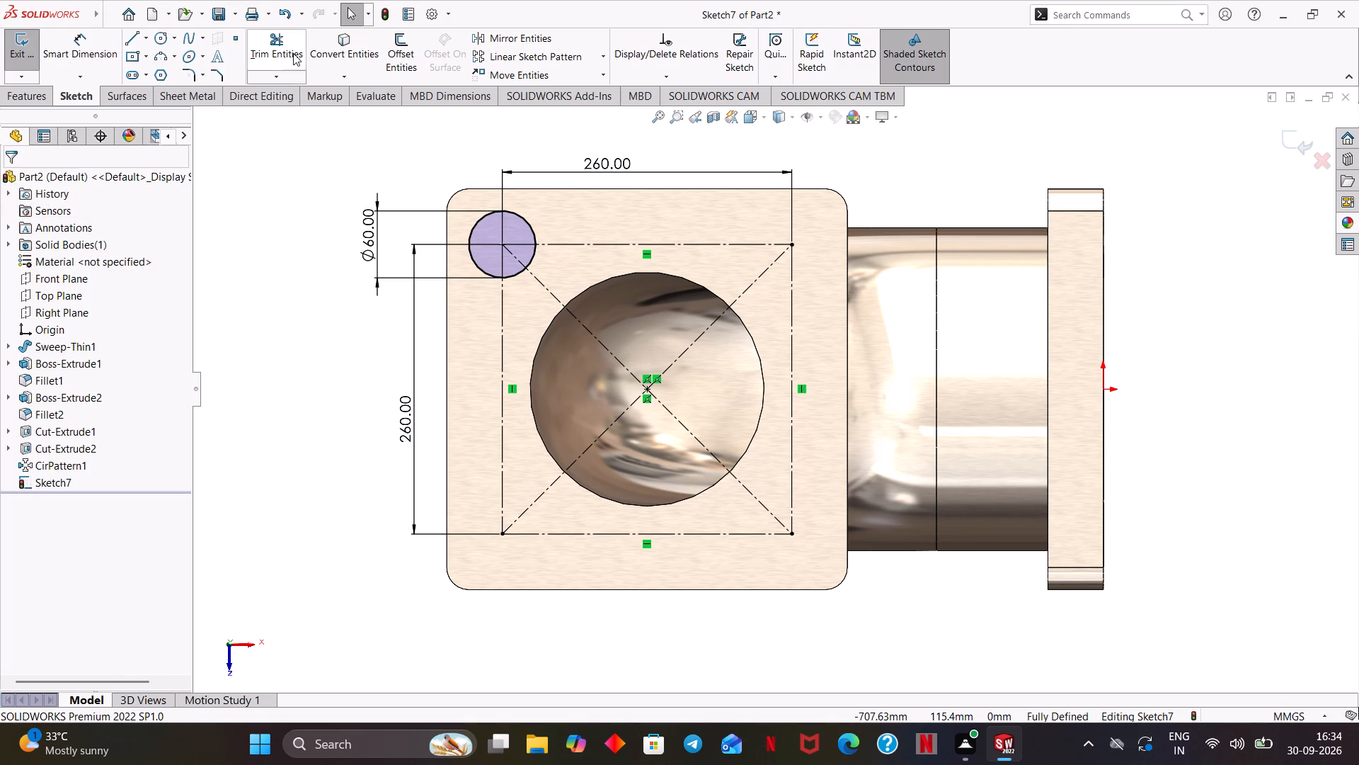
# Extrude-cut the 60 mm circle into the flange with a Blind depth of 10 mm.
pyautogui.click(39, 96)
pyautogui.click(237, 53)
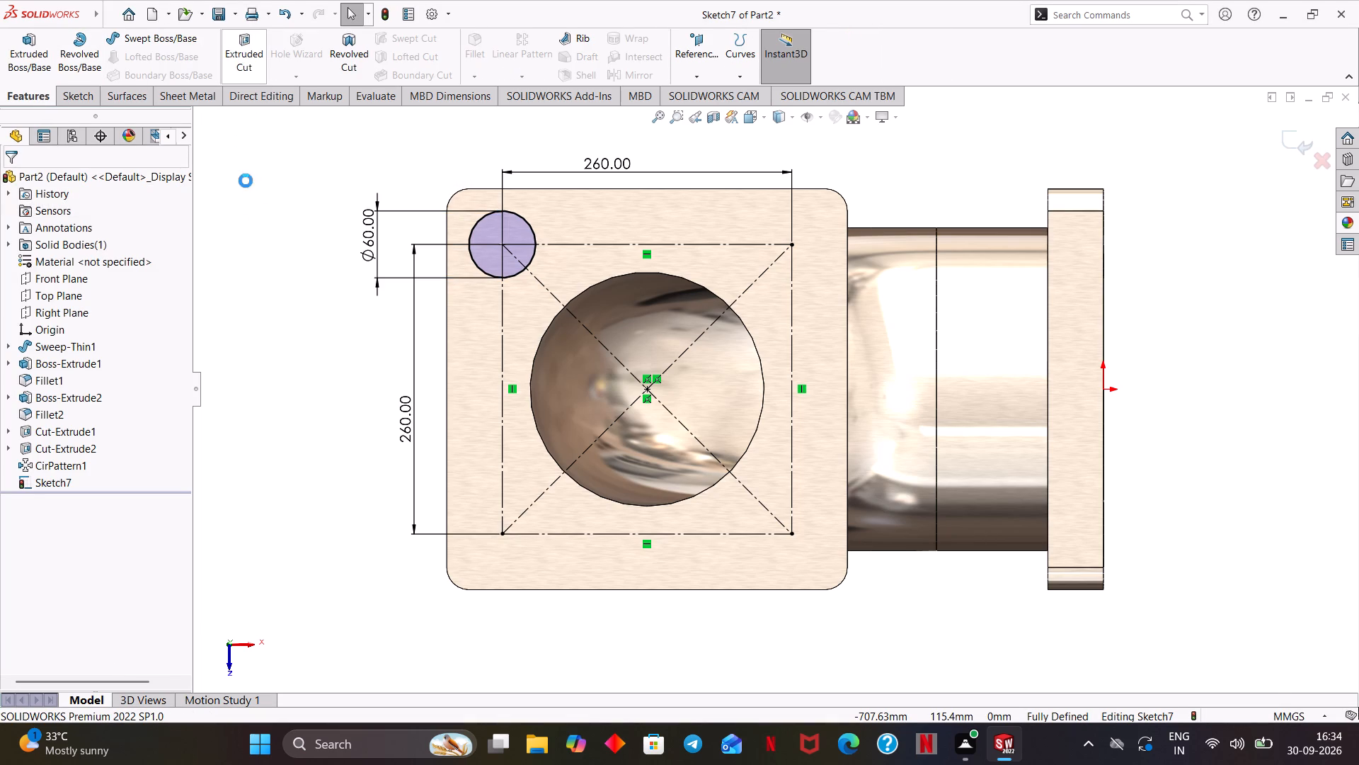
pyautogui.moveTo(256, 212); pyautogui.dragTo(374, 252, button='middle')
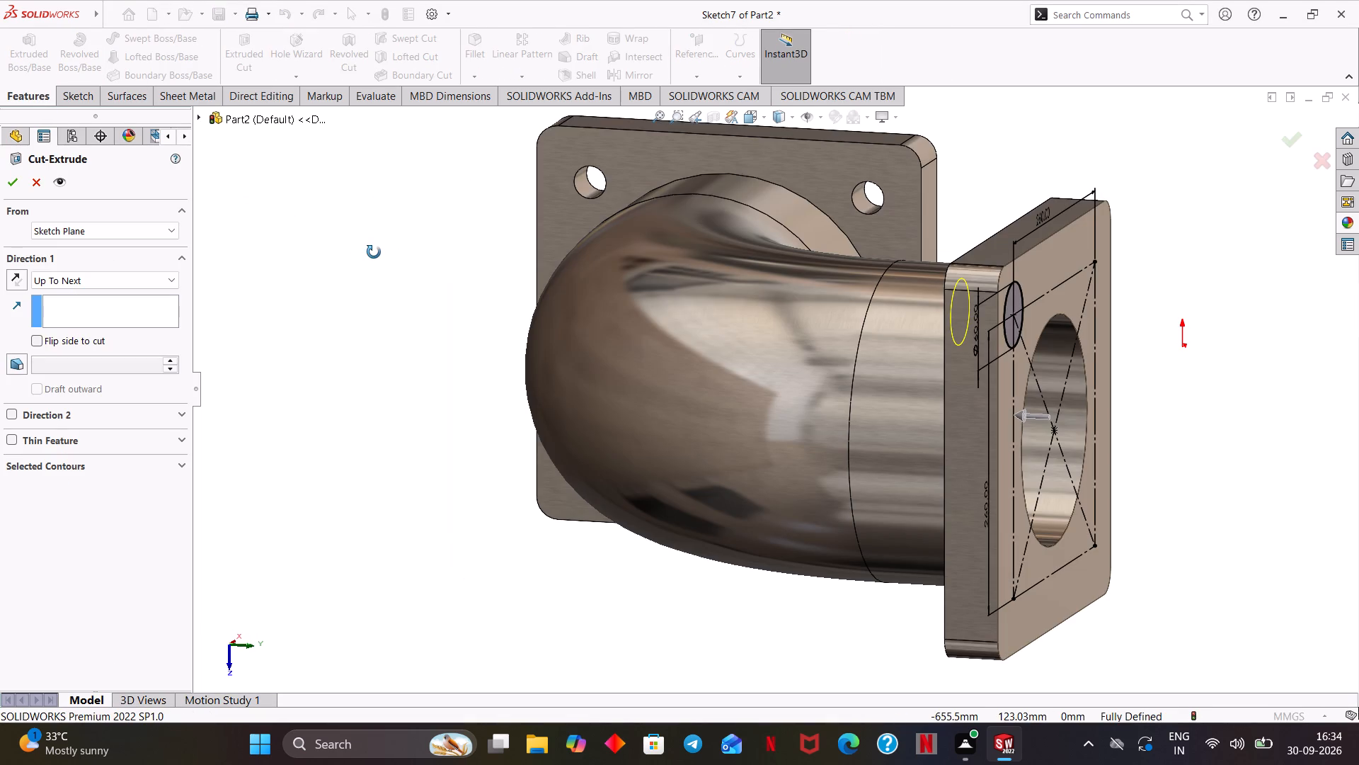
pyautogui.moveTo(374, 252); pyautogui.dragTo(357, 259, button='middle')
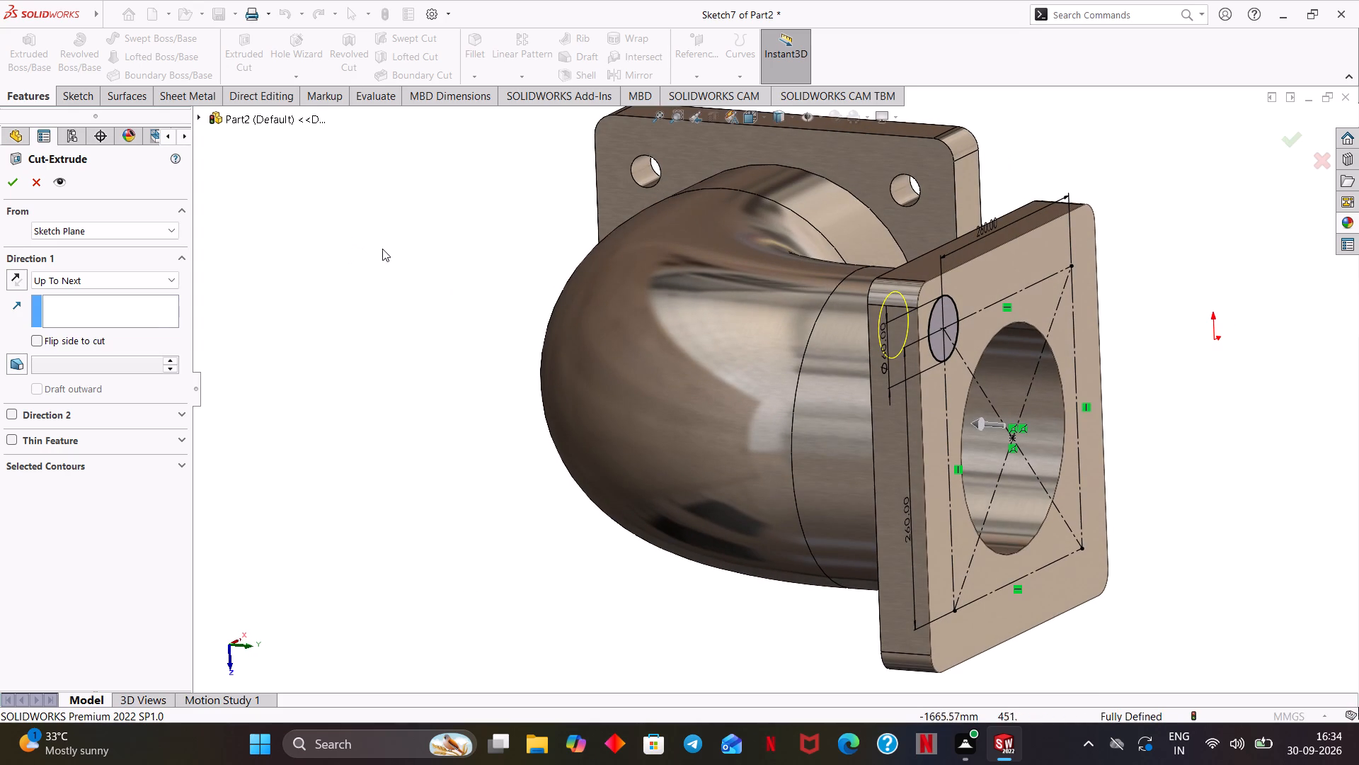
pyautogui.click(80, 280)
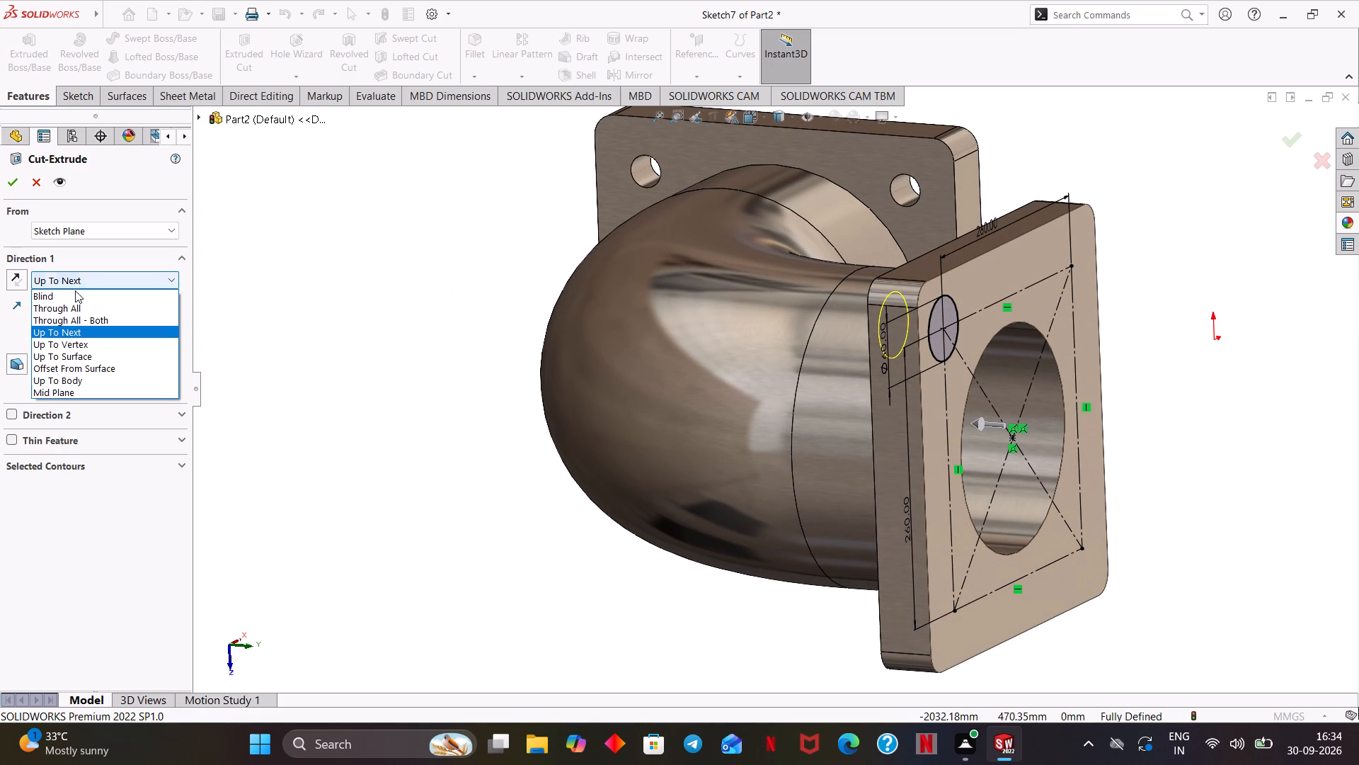
pyautogui.click(74, 293)
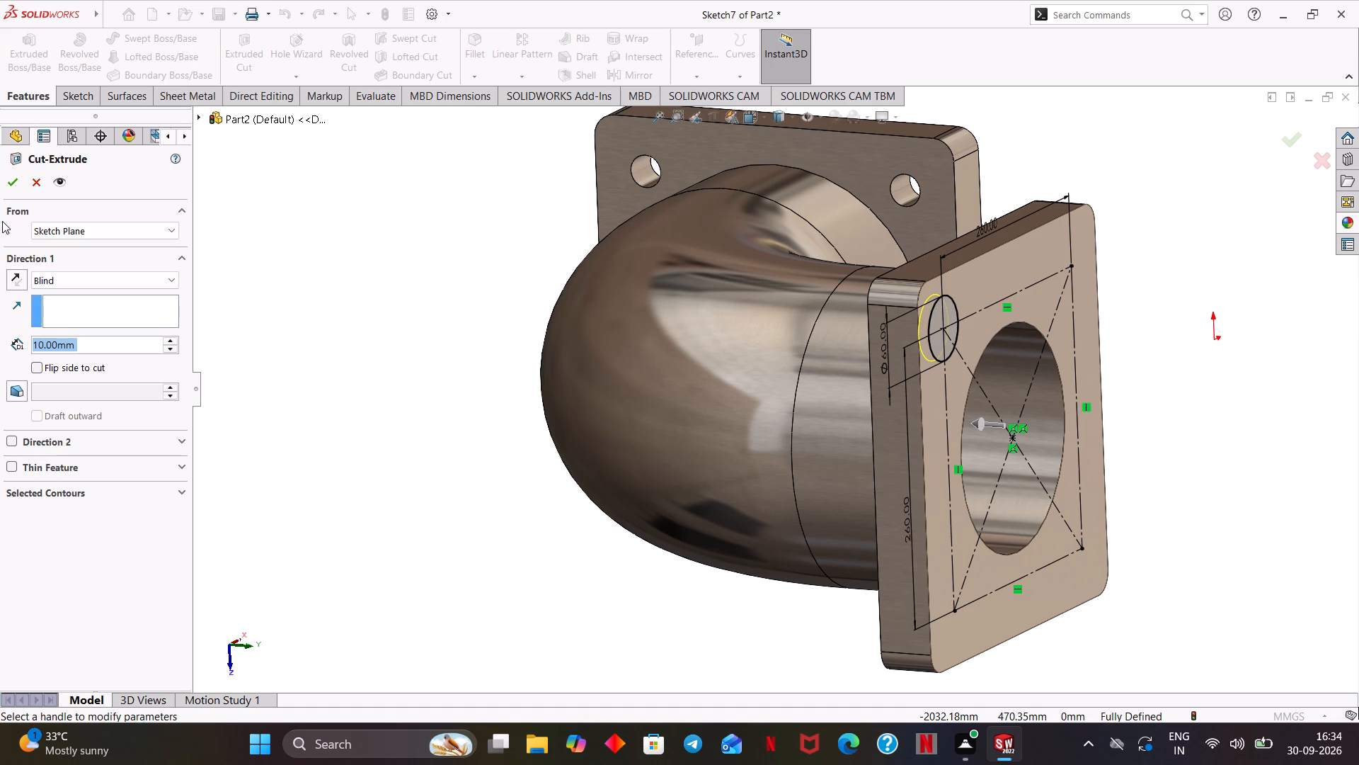
pyautogui.click(16, 190)
pyautogui.click(396, 376)
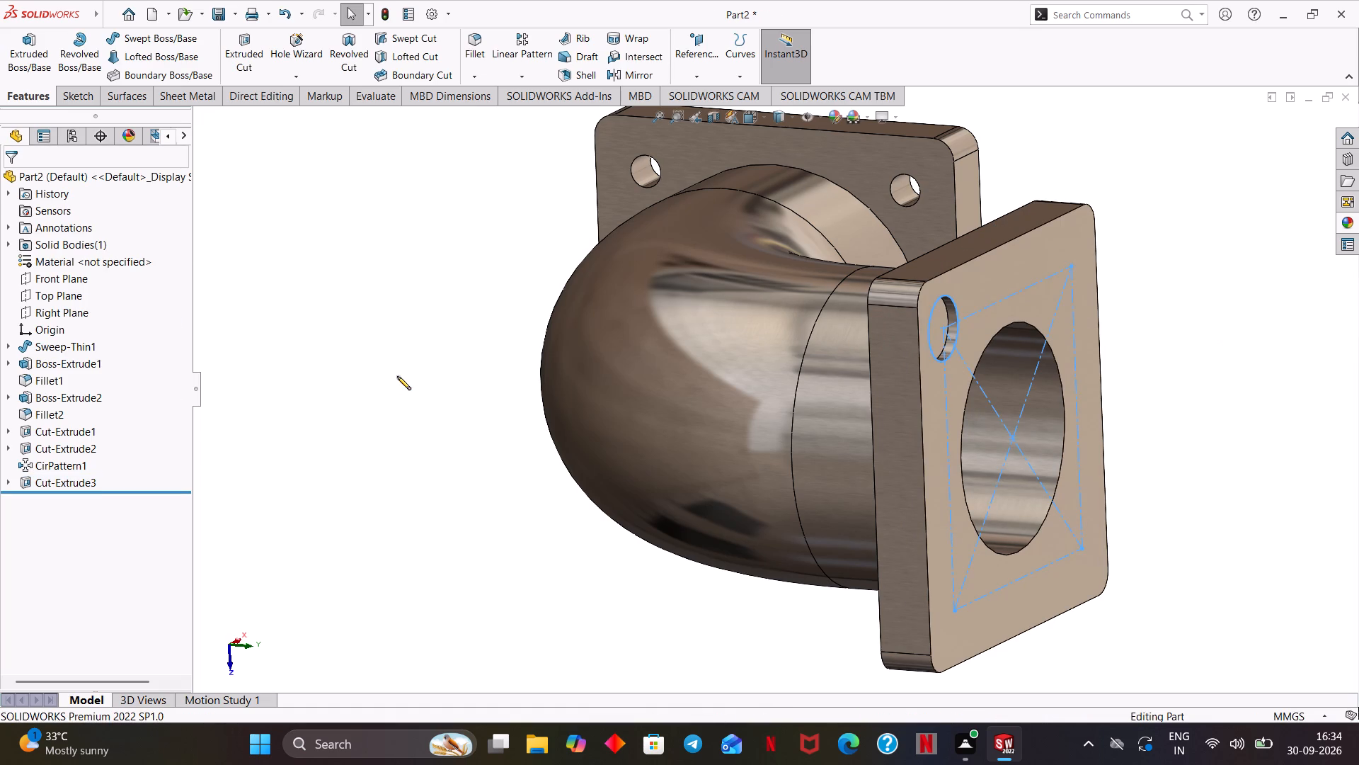
# Start a sketch on the new recess's floor and draw a circle about 31 mm in diameter, concentric with the recess.
pyautogui.moveTo(415, 395); pyautogui.dragTo(346, 380, button='middle')
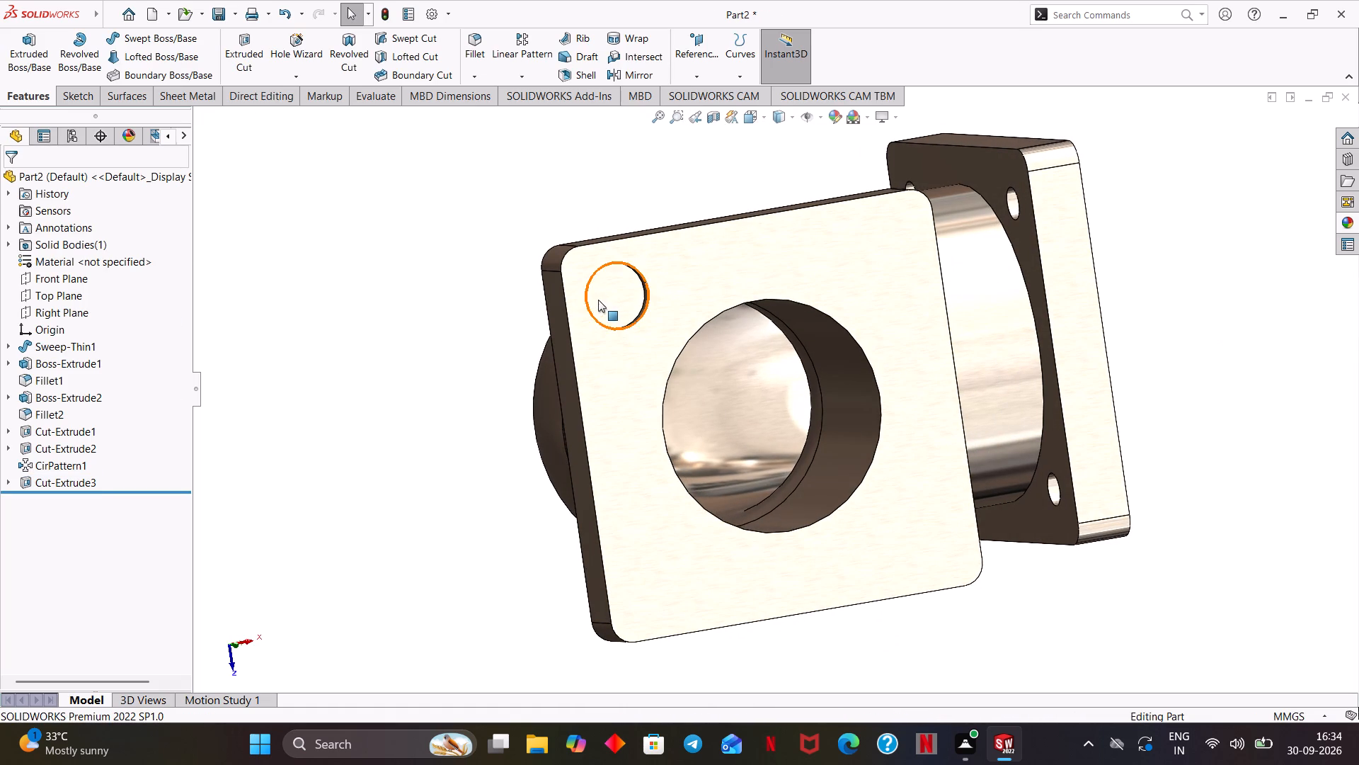
pyautogui.click(598, 300)
pyautogui.click(658, 260)
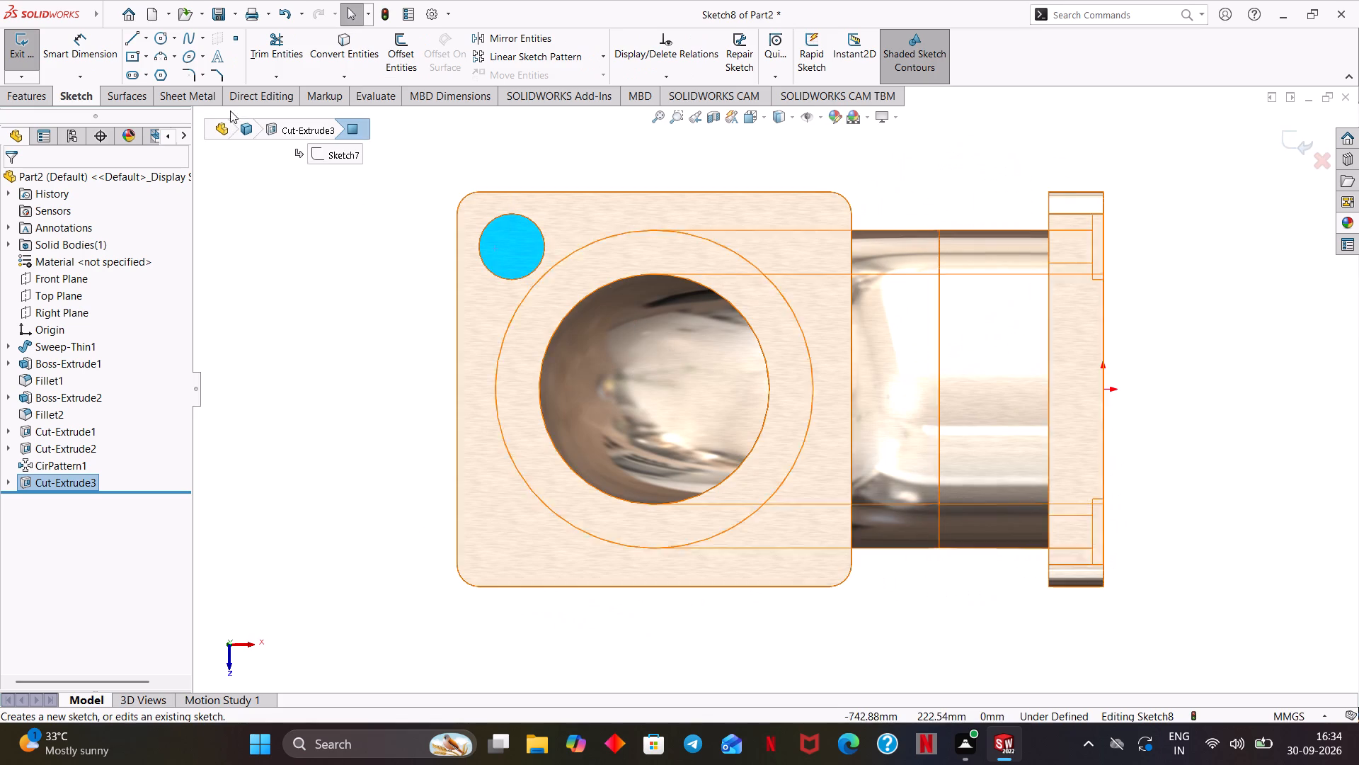
pyautogui.click(161, 38)
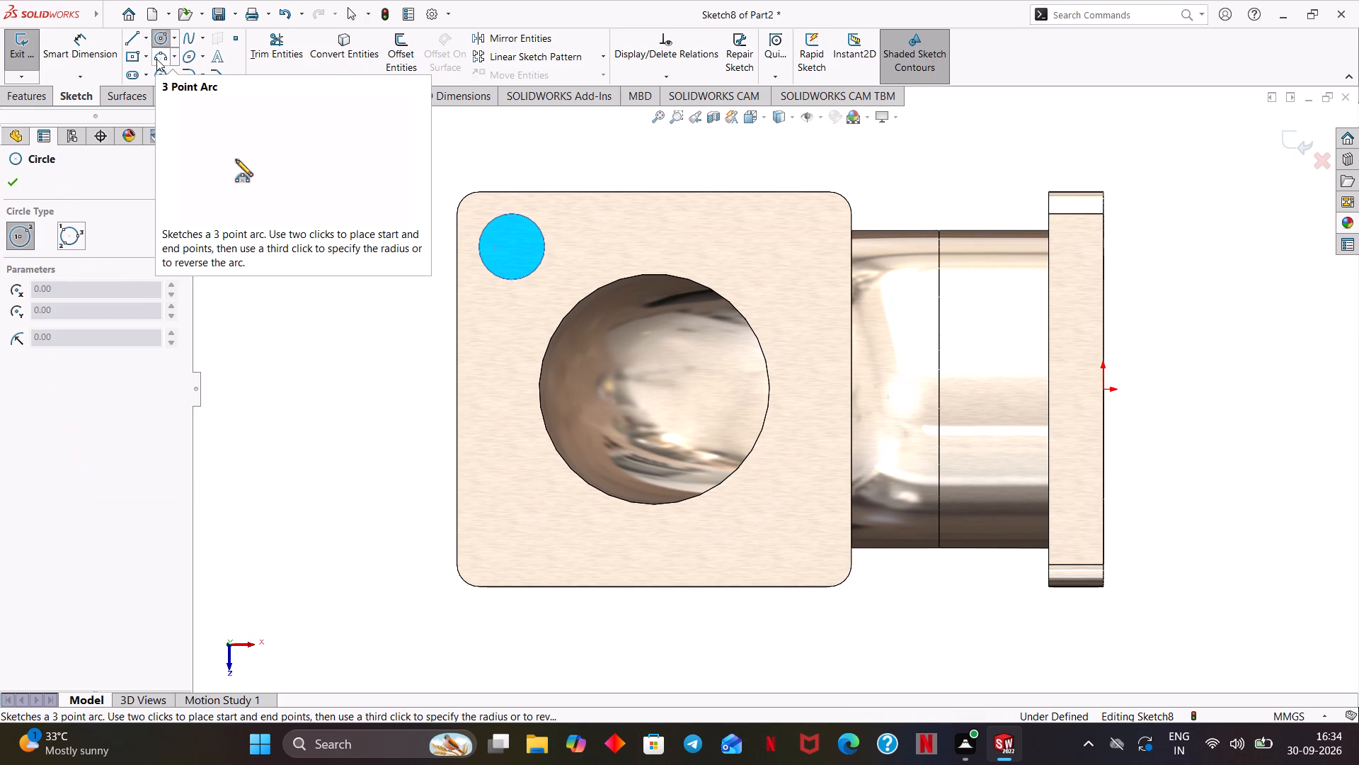
pyautogui.scroll(-1, 289, 137)
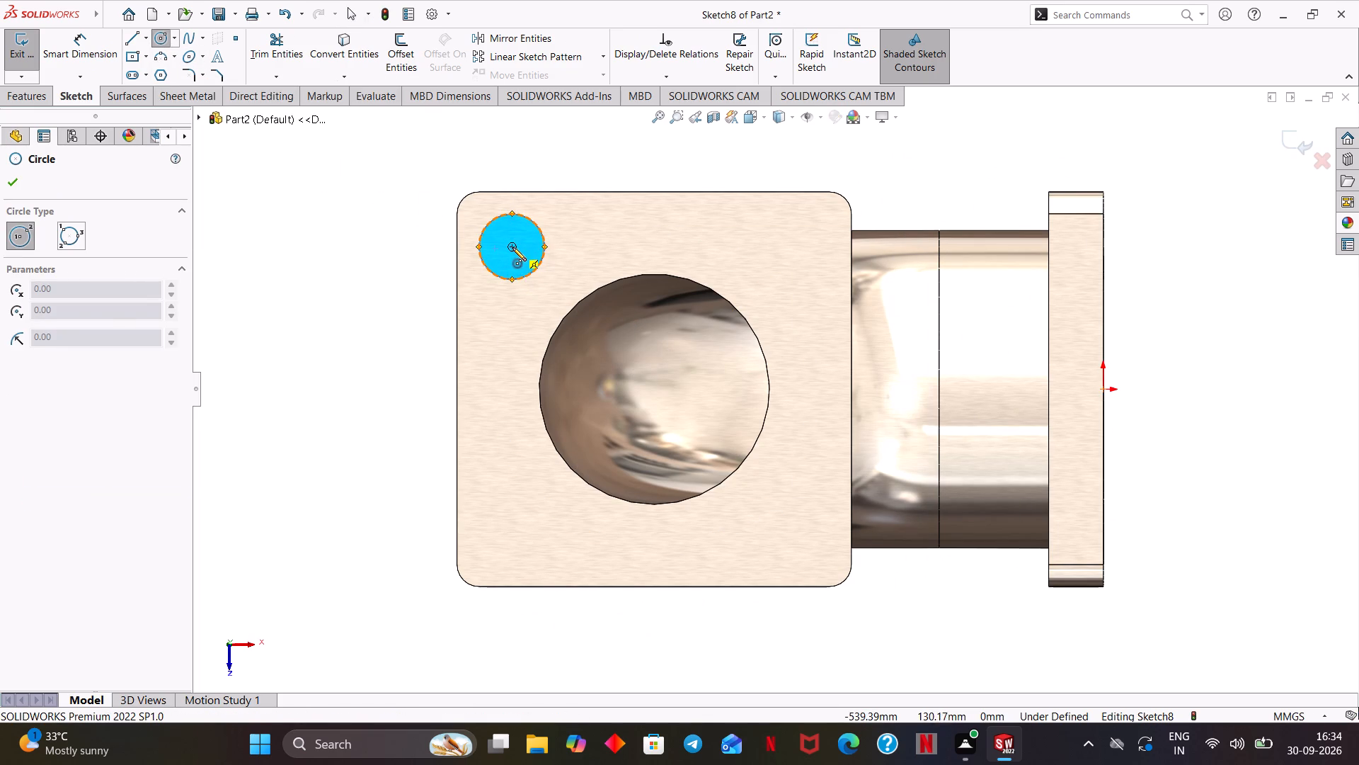
pyautogui.click(512, 247)
pyautogui.click(528, 252)
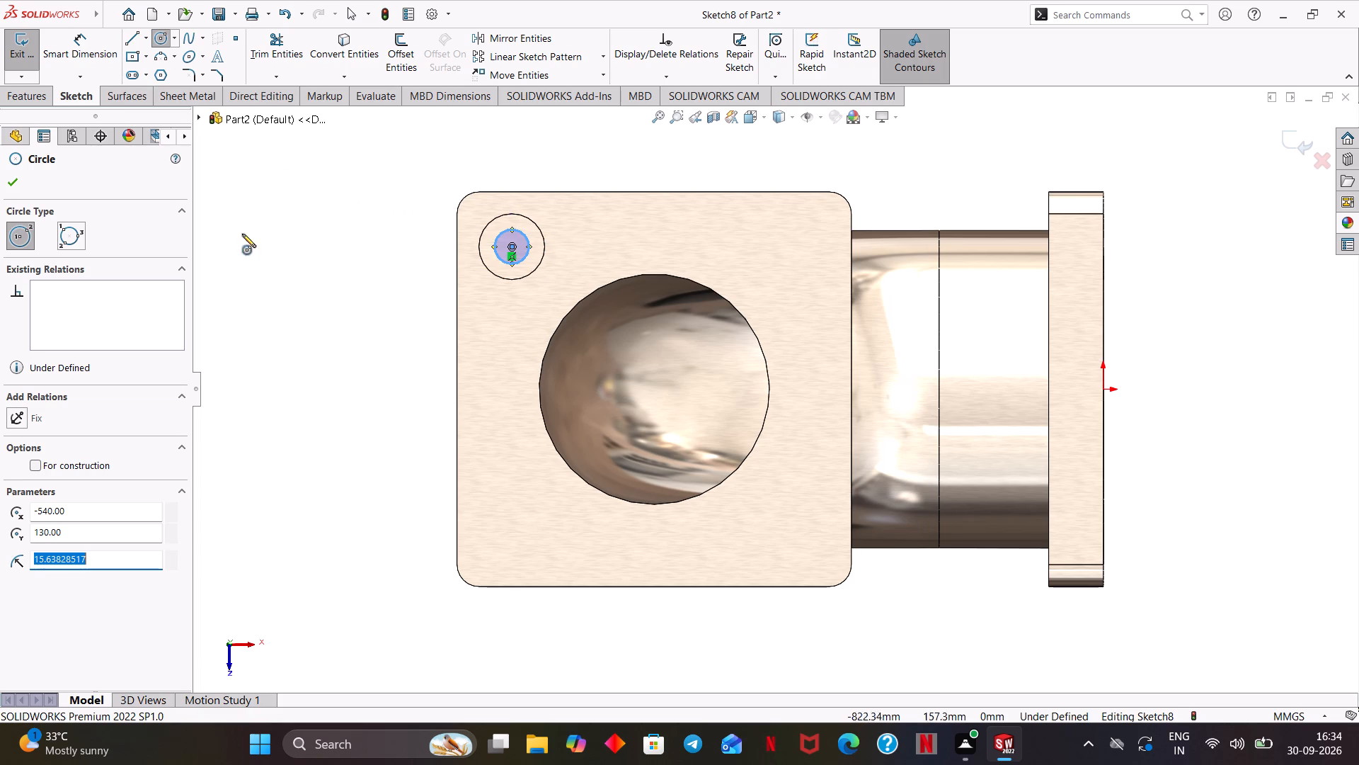
# Dimension the inner circle's diameter to 30 mm.
pyautogui.scroll(-2, 280, 251)
pyautogui.click(82, 48)
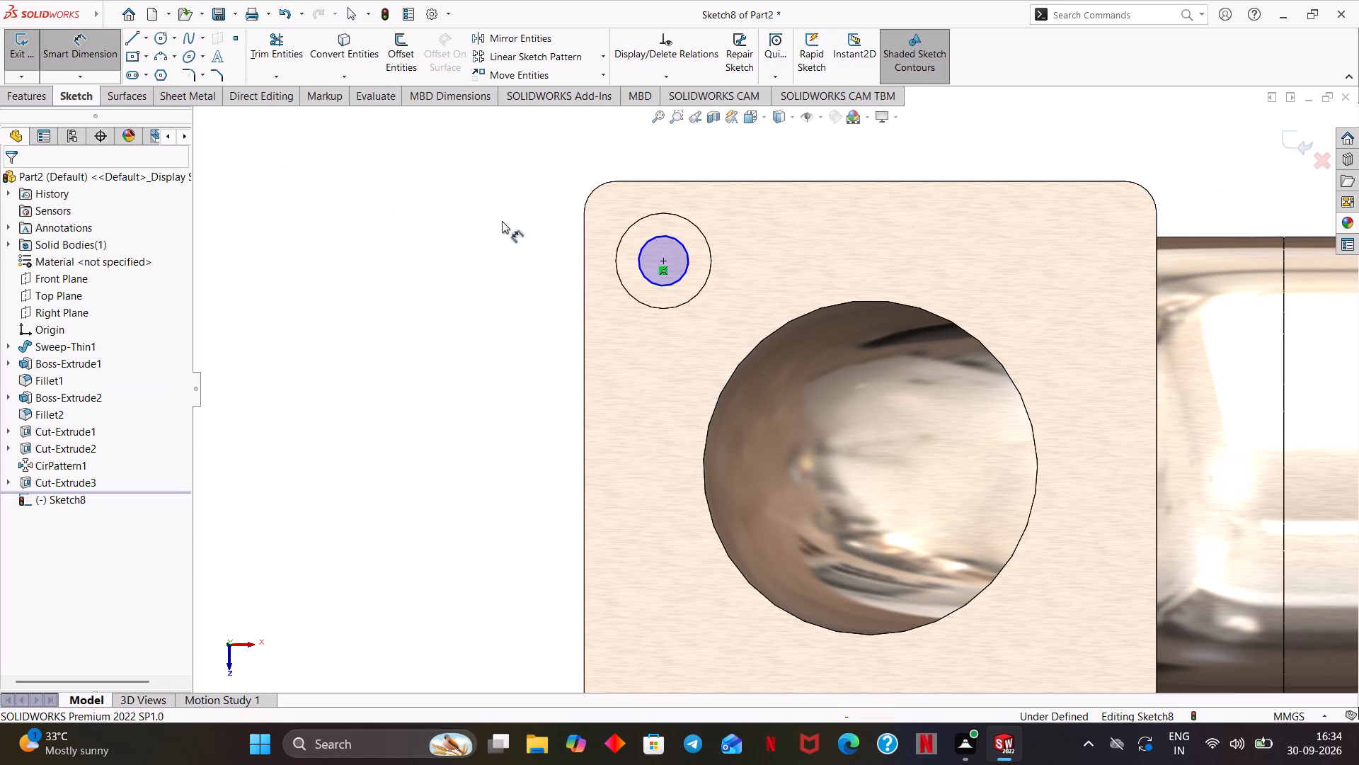
pyautogui.click(638, 261)
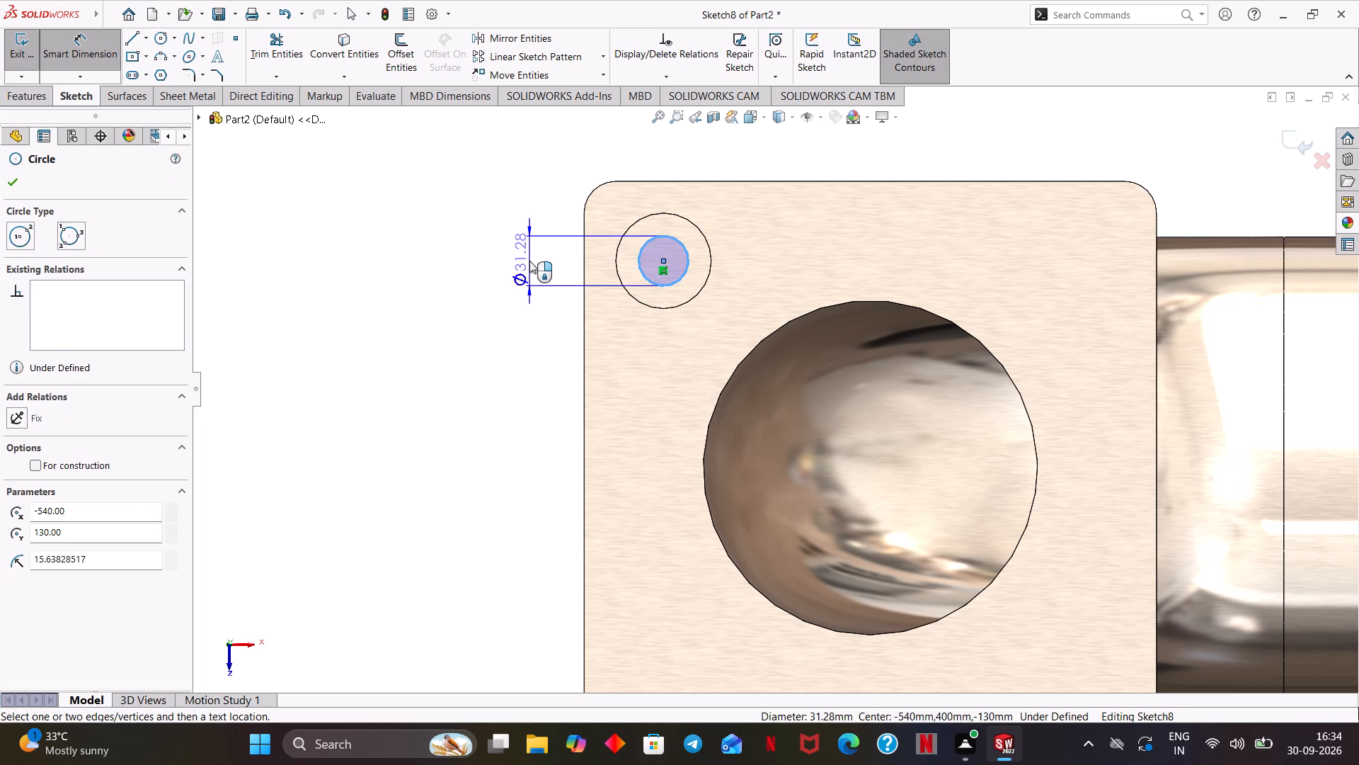
pyautogui.click(529, 261)
pyautogui.write('30')
pyautogui.press('Return')
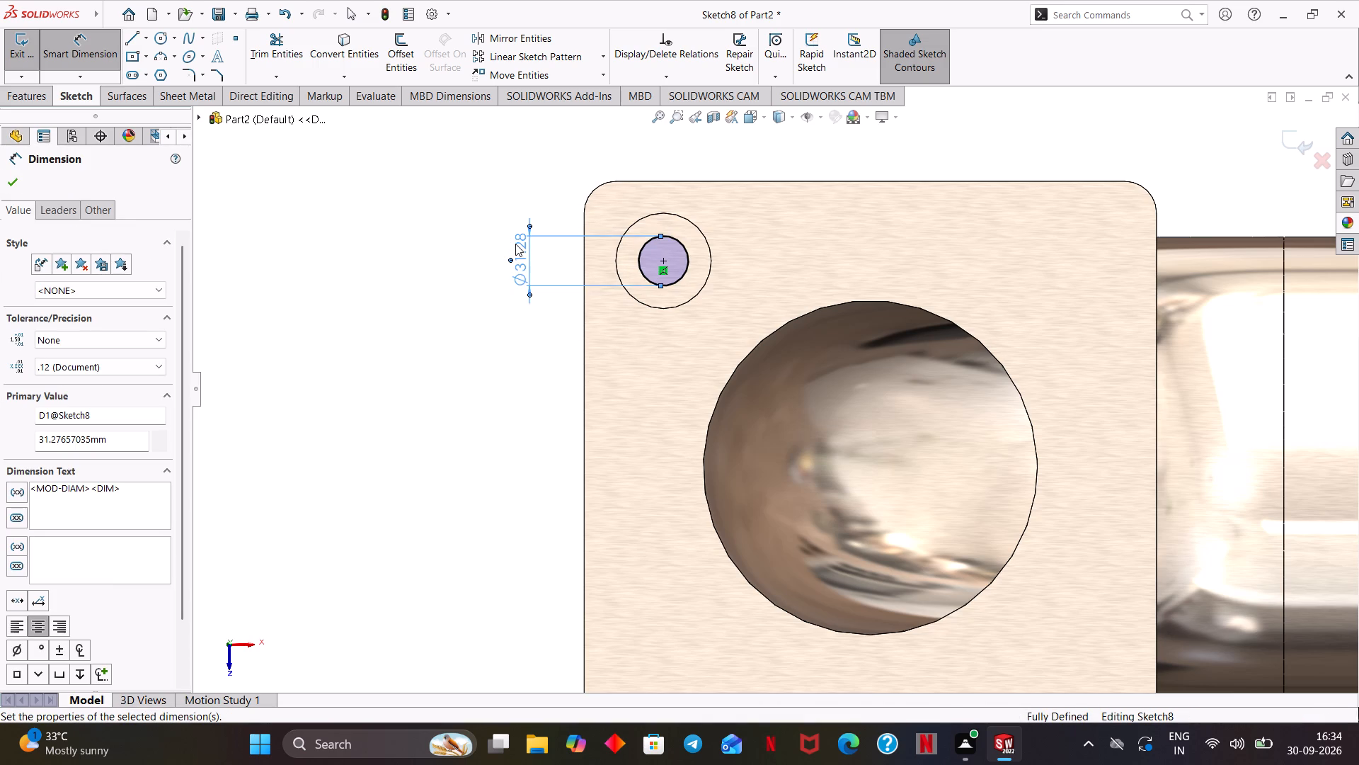
pyautogui.click(9, 181)
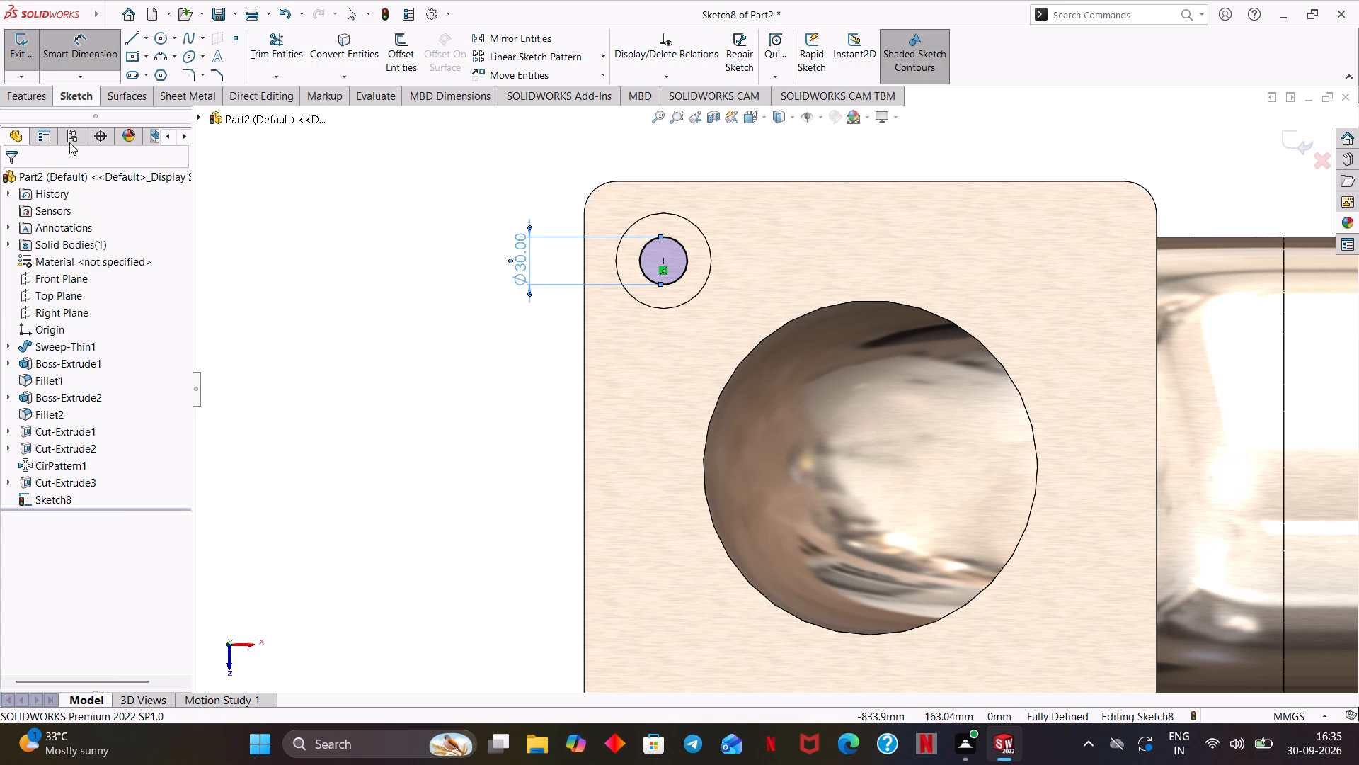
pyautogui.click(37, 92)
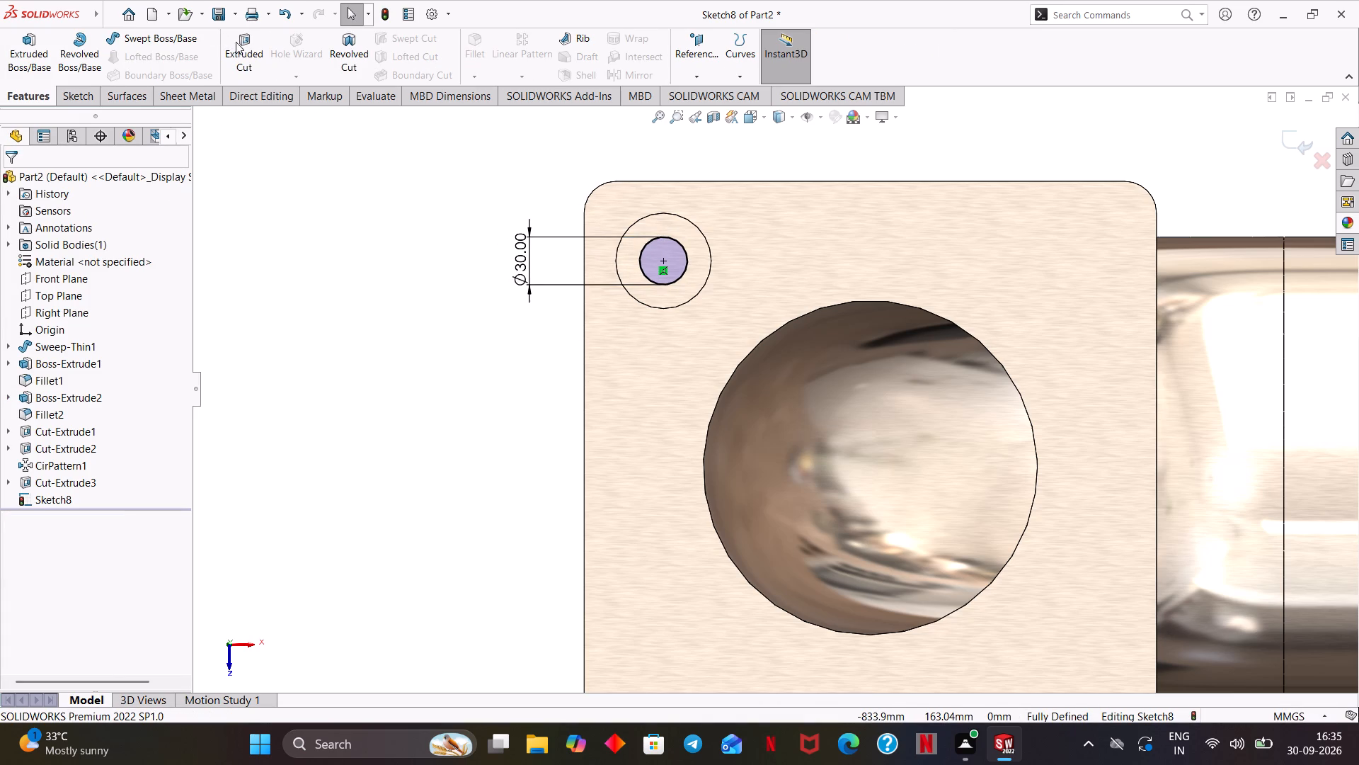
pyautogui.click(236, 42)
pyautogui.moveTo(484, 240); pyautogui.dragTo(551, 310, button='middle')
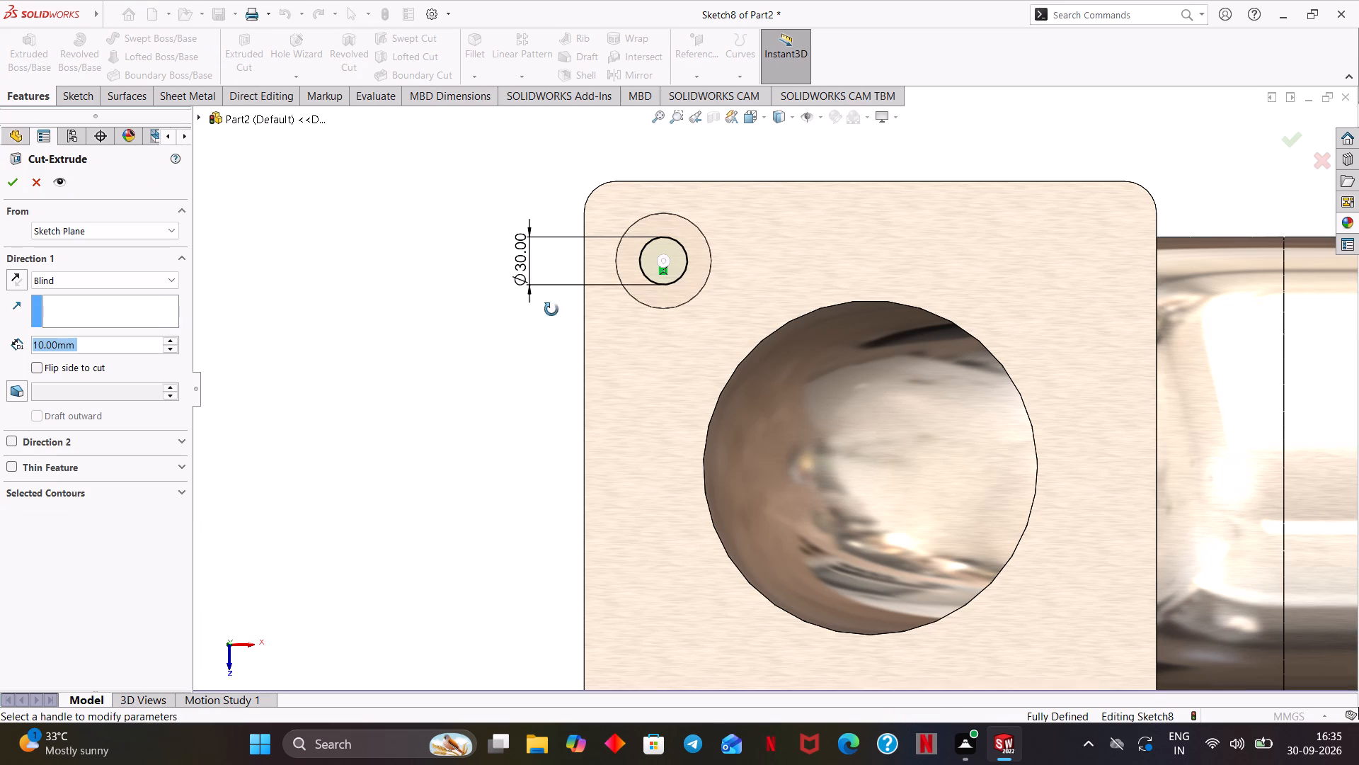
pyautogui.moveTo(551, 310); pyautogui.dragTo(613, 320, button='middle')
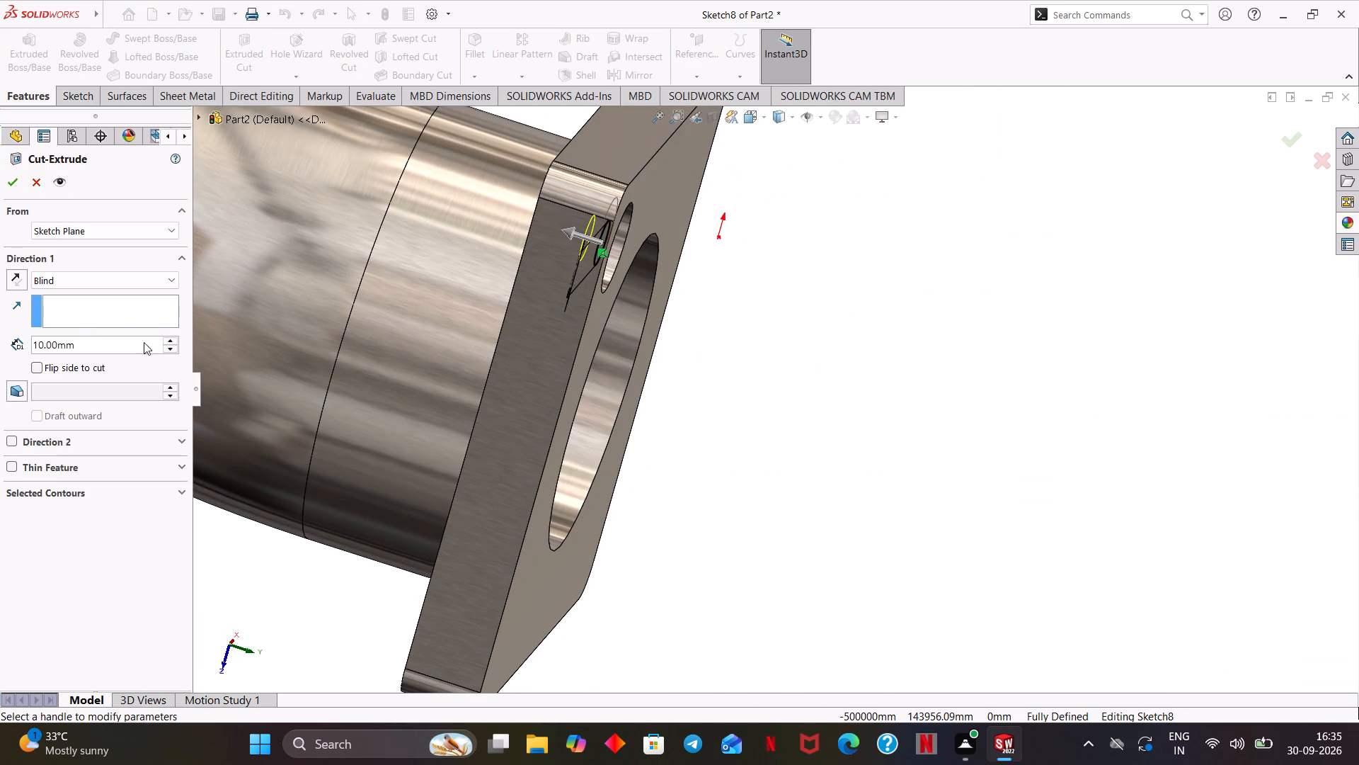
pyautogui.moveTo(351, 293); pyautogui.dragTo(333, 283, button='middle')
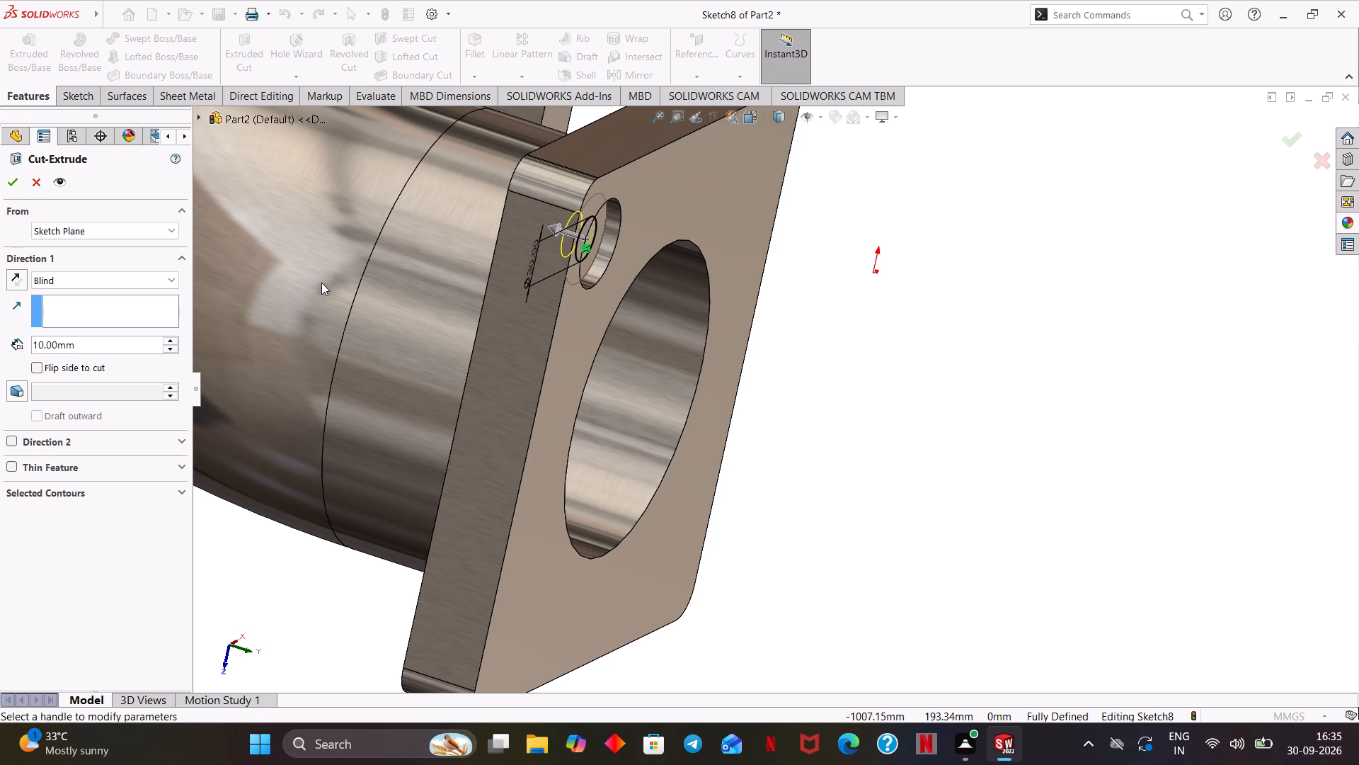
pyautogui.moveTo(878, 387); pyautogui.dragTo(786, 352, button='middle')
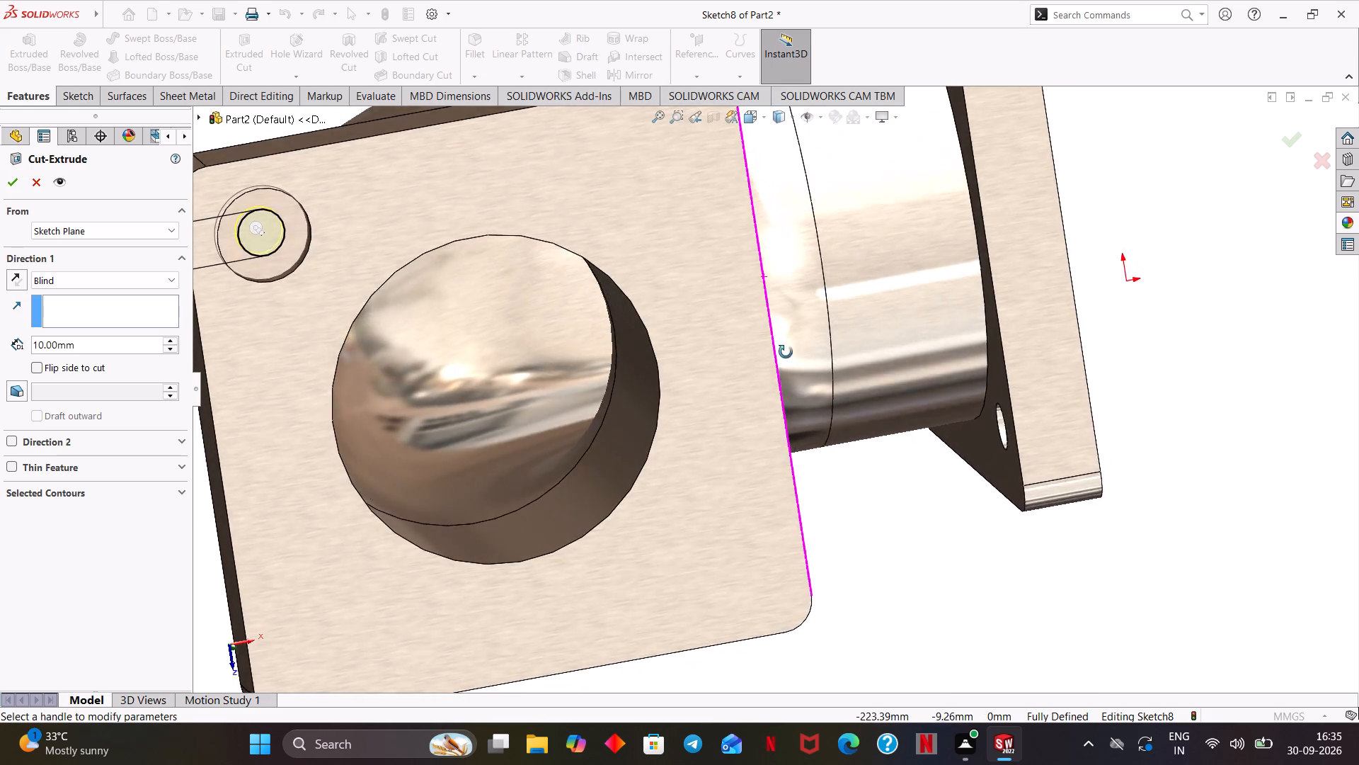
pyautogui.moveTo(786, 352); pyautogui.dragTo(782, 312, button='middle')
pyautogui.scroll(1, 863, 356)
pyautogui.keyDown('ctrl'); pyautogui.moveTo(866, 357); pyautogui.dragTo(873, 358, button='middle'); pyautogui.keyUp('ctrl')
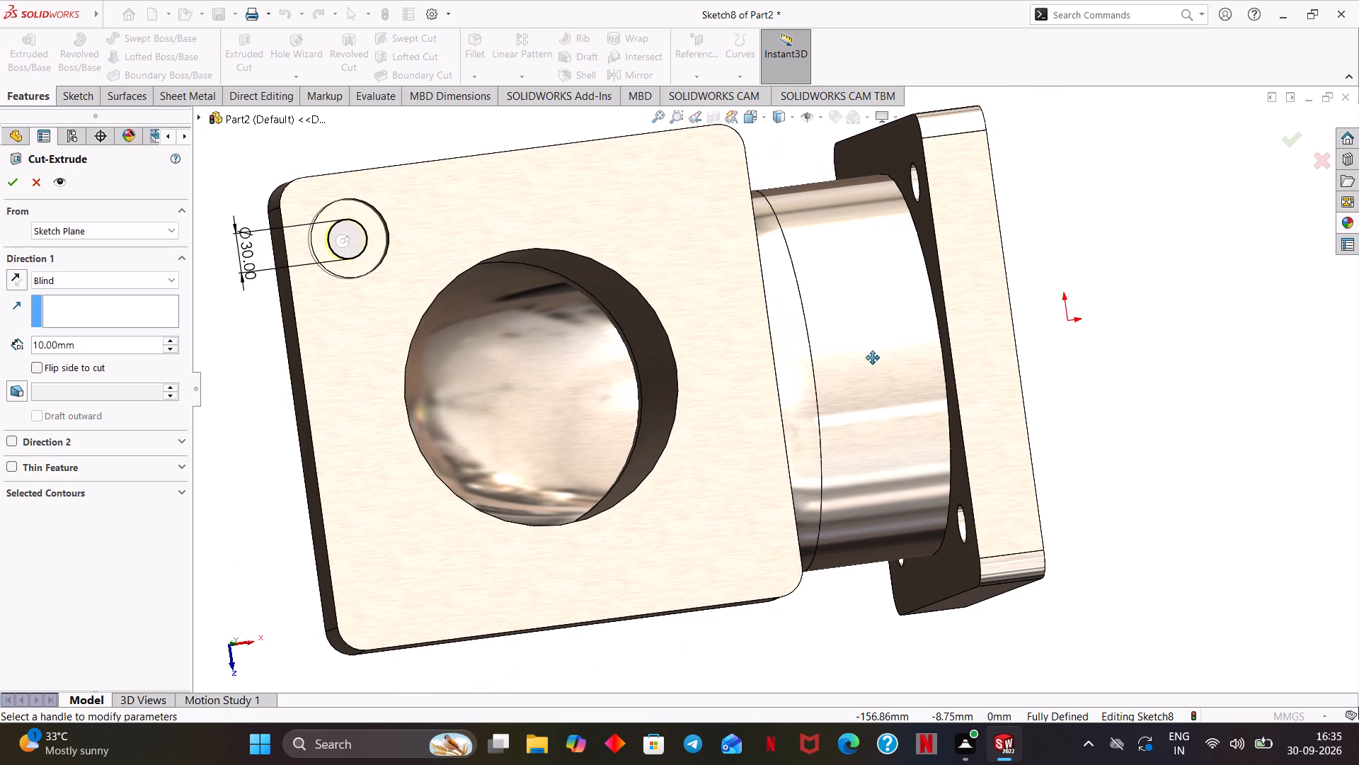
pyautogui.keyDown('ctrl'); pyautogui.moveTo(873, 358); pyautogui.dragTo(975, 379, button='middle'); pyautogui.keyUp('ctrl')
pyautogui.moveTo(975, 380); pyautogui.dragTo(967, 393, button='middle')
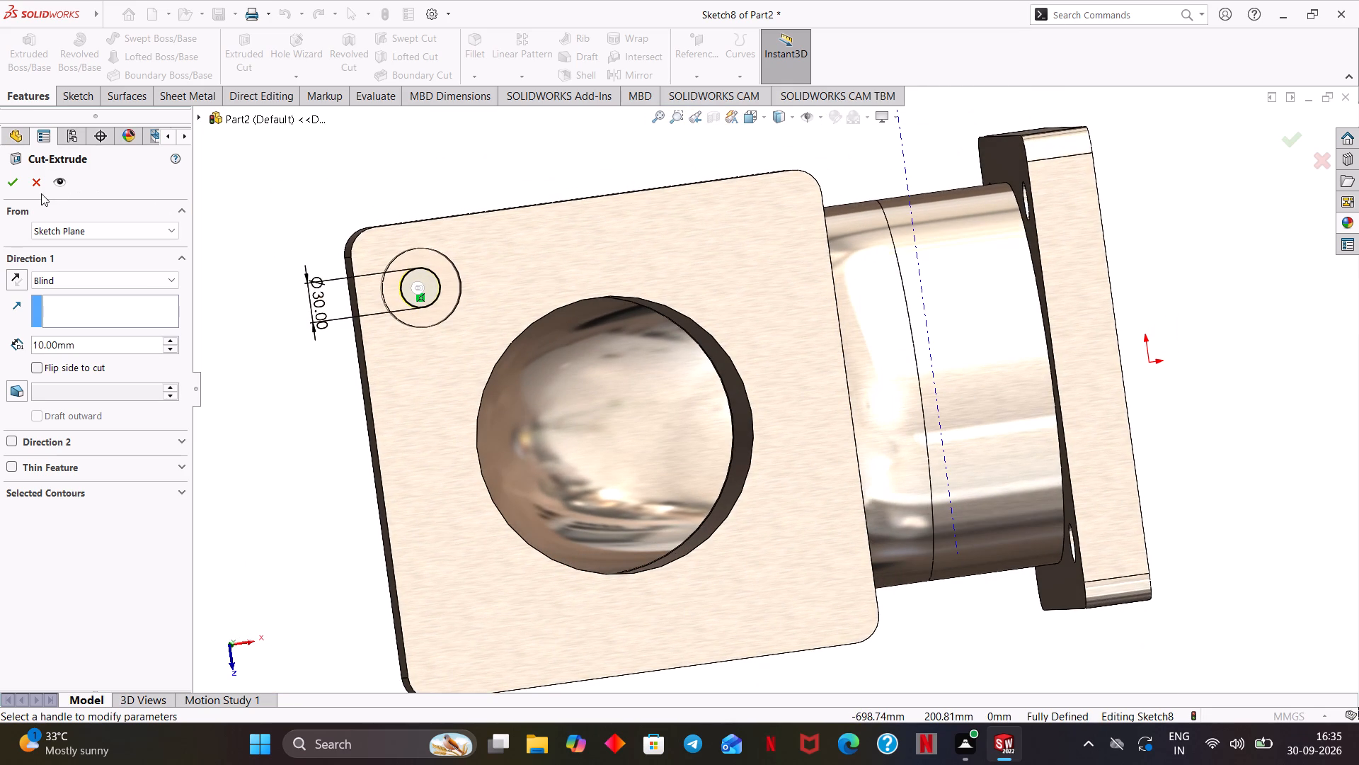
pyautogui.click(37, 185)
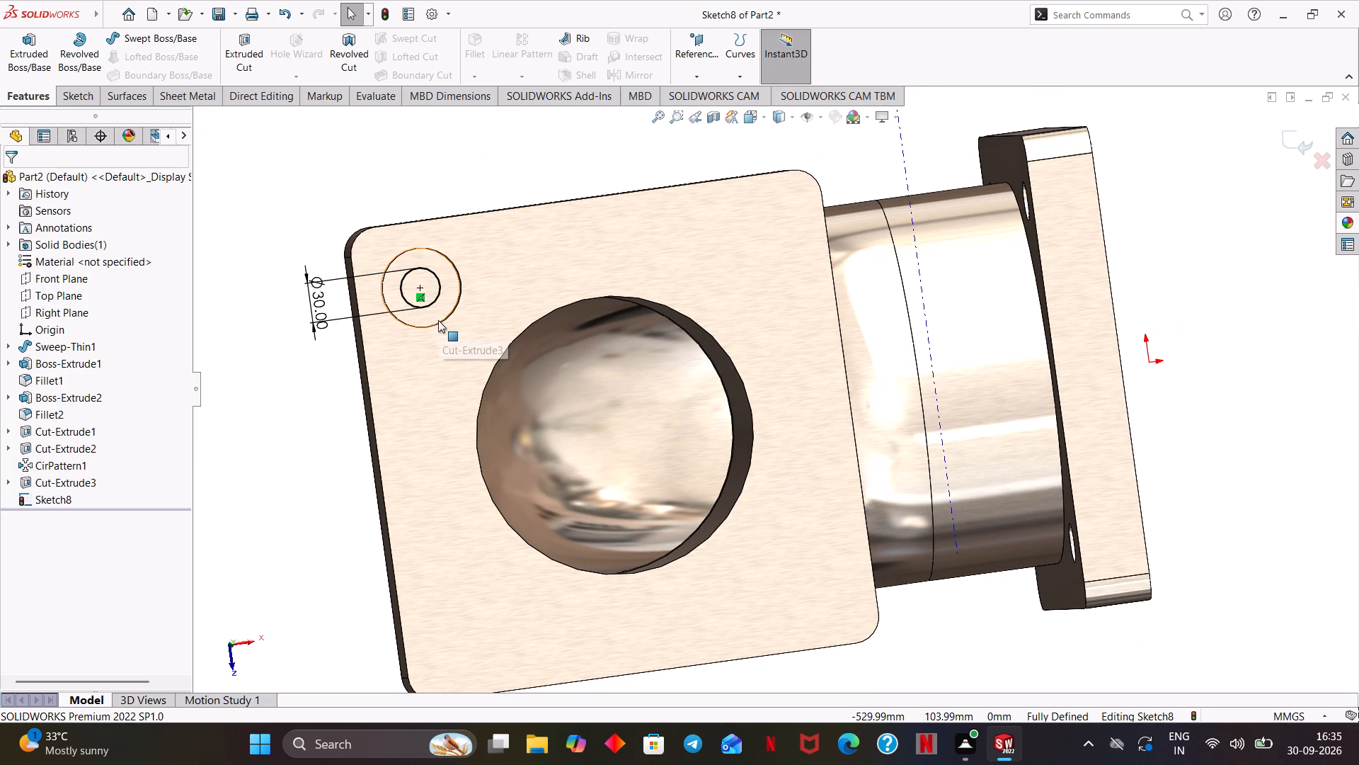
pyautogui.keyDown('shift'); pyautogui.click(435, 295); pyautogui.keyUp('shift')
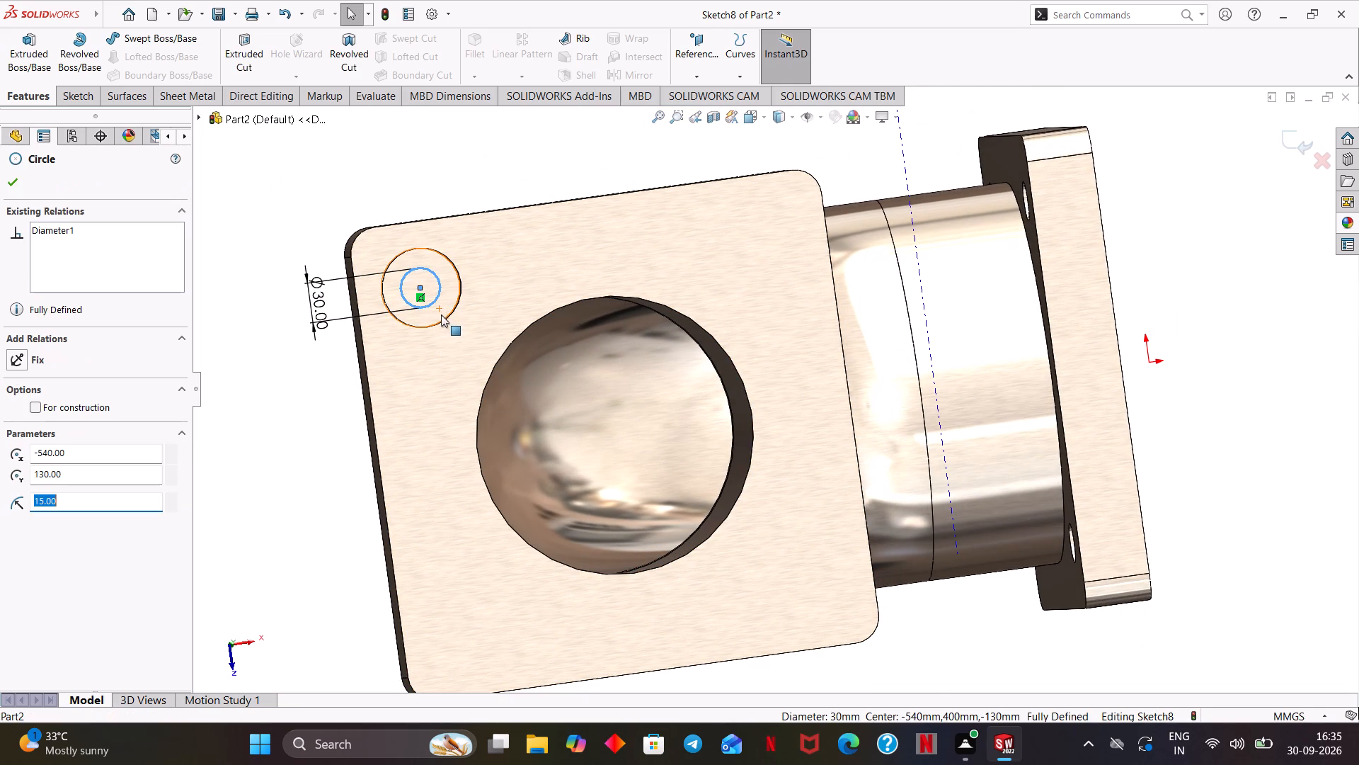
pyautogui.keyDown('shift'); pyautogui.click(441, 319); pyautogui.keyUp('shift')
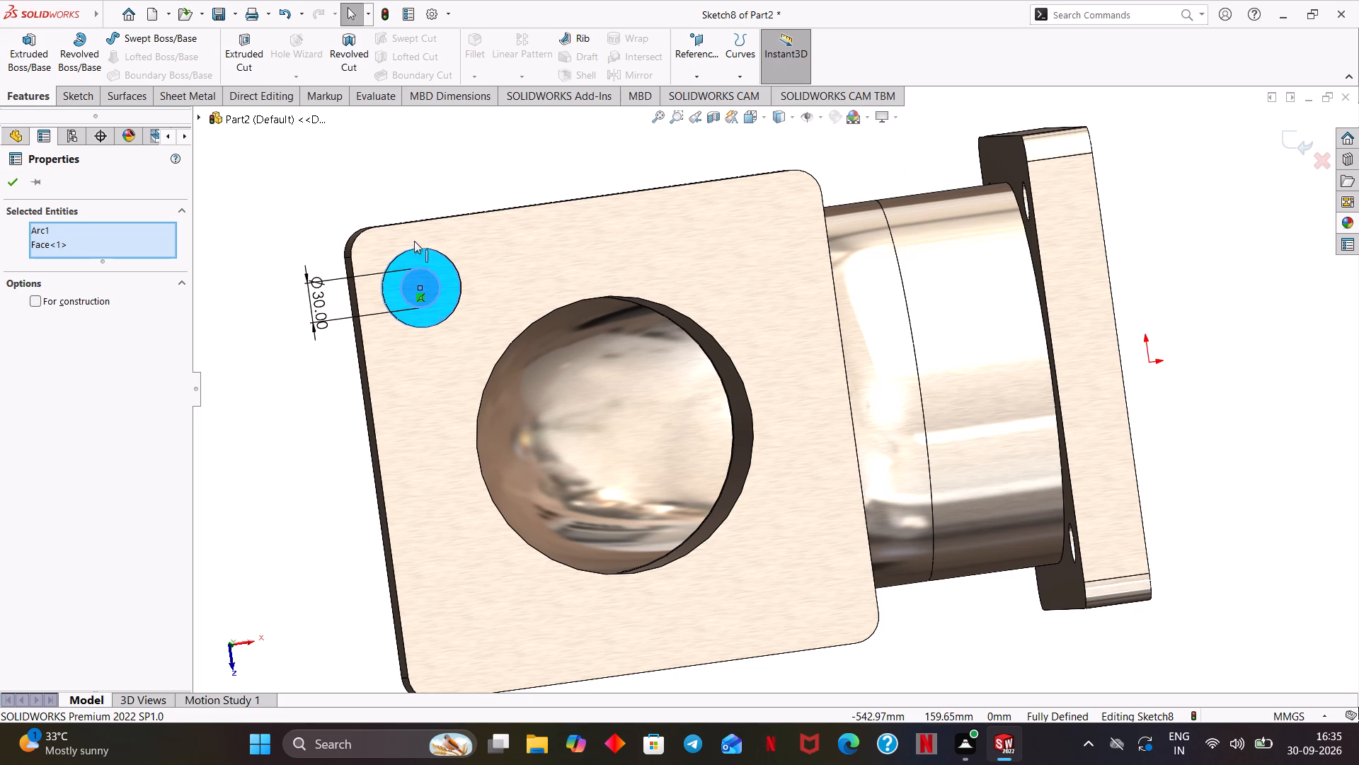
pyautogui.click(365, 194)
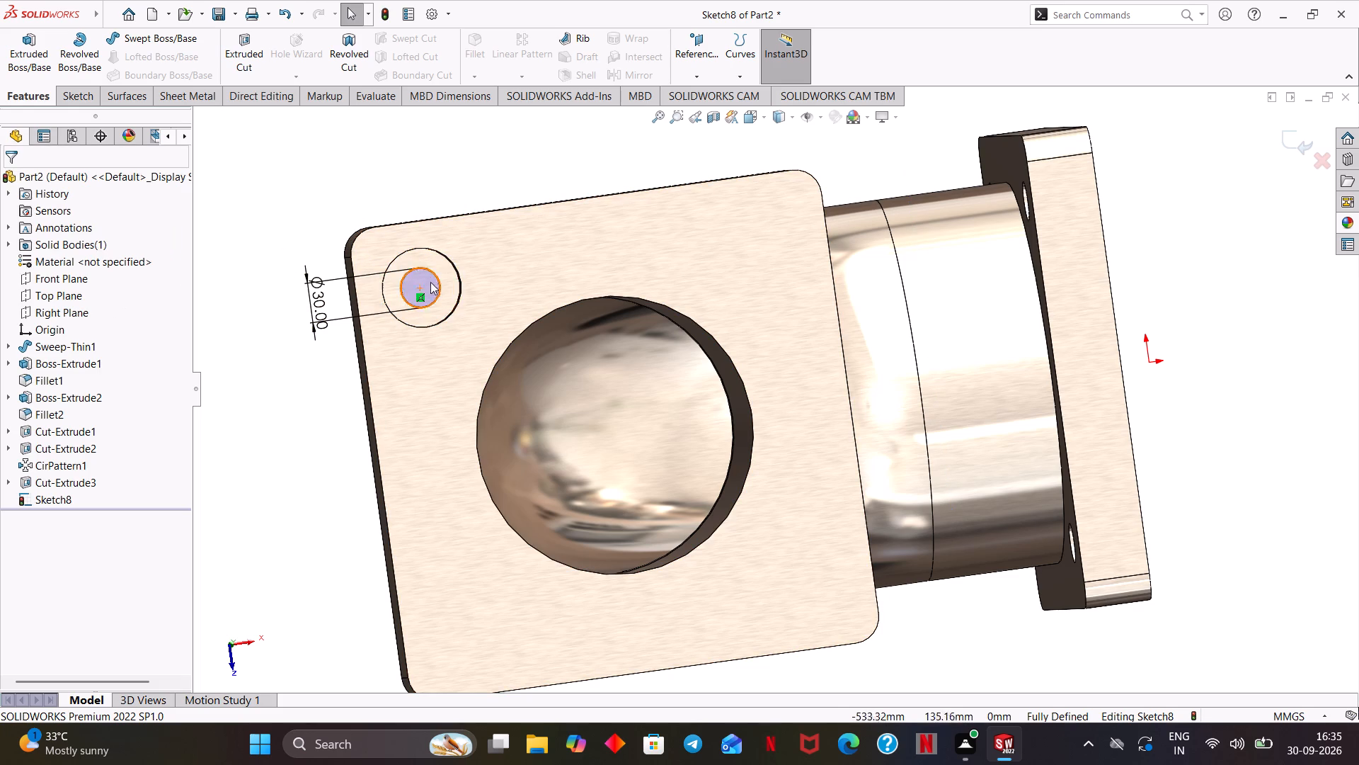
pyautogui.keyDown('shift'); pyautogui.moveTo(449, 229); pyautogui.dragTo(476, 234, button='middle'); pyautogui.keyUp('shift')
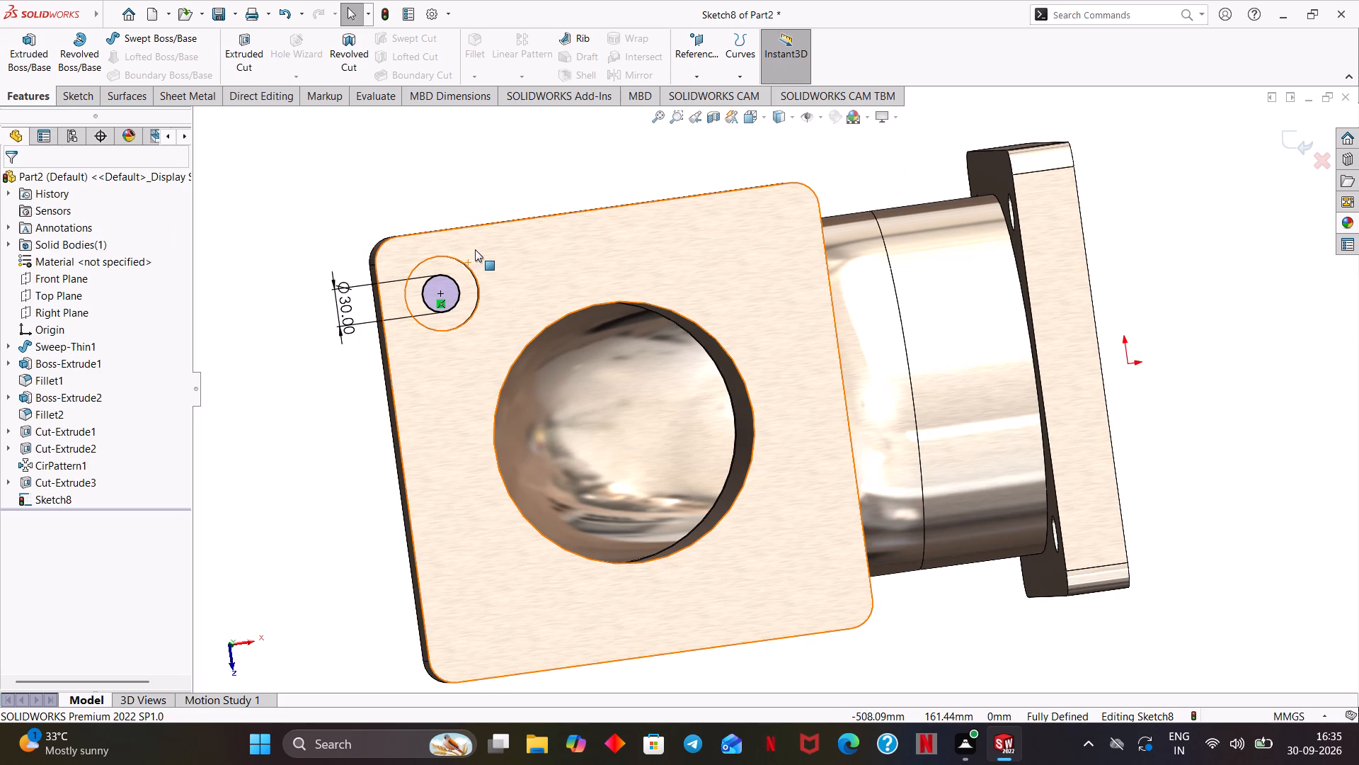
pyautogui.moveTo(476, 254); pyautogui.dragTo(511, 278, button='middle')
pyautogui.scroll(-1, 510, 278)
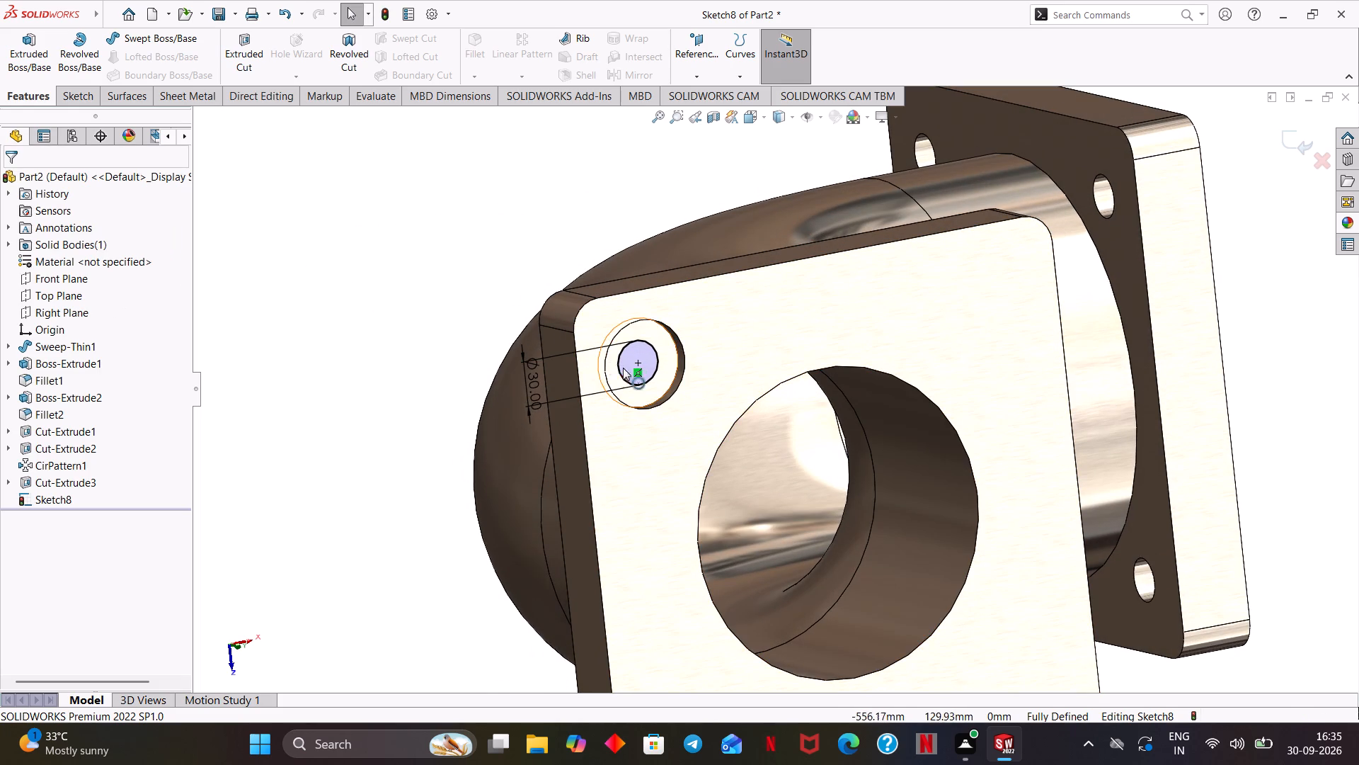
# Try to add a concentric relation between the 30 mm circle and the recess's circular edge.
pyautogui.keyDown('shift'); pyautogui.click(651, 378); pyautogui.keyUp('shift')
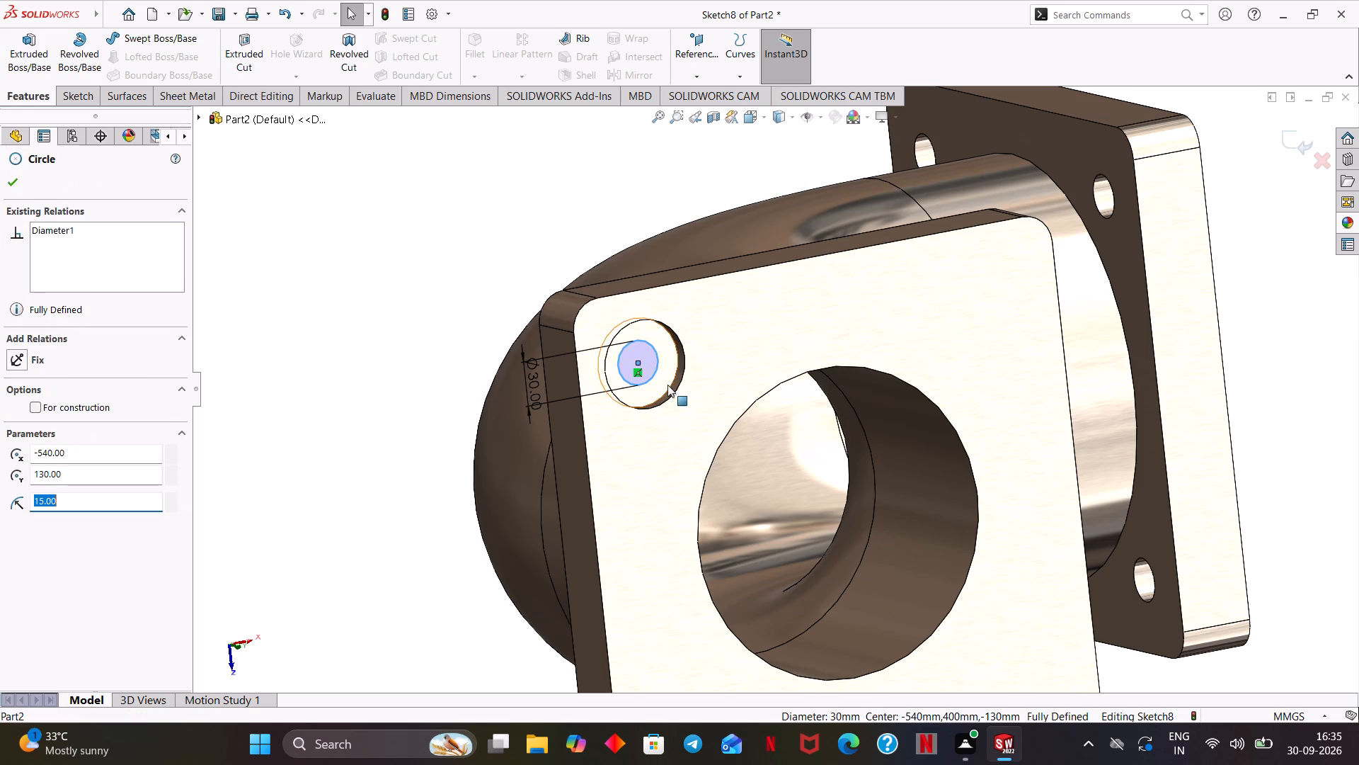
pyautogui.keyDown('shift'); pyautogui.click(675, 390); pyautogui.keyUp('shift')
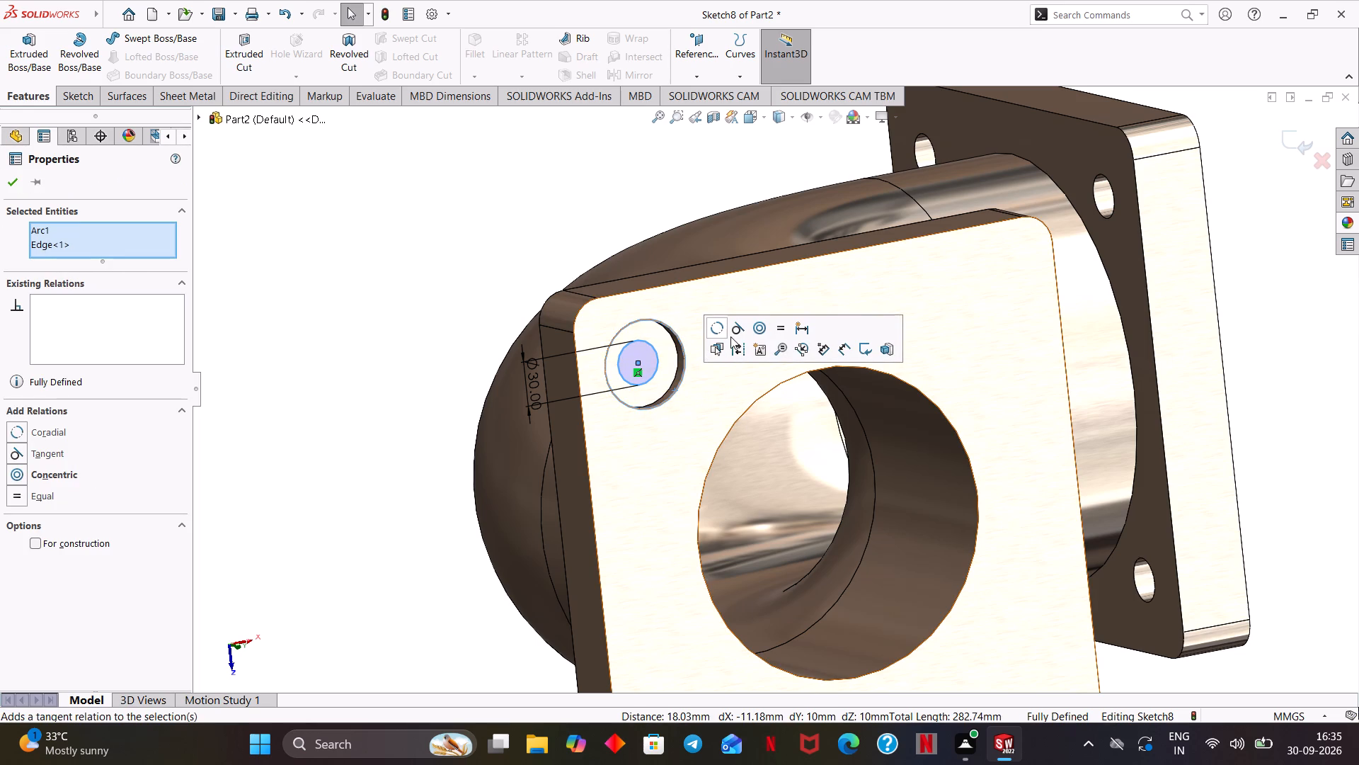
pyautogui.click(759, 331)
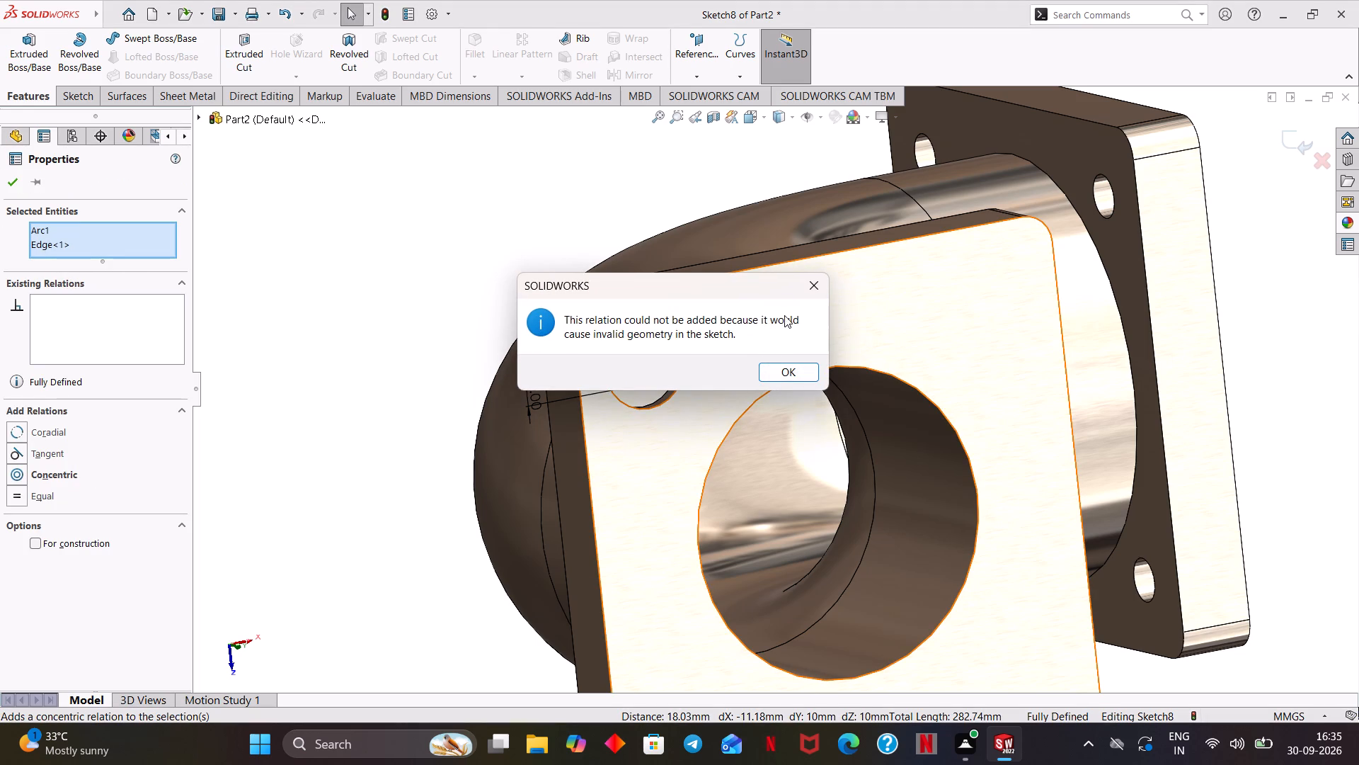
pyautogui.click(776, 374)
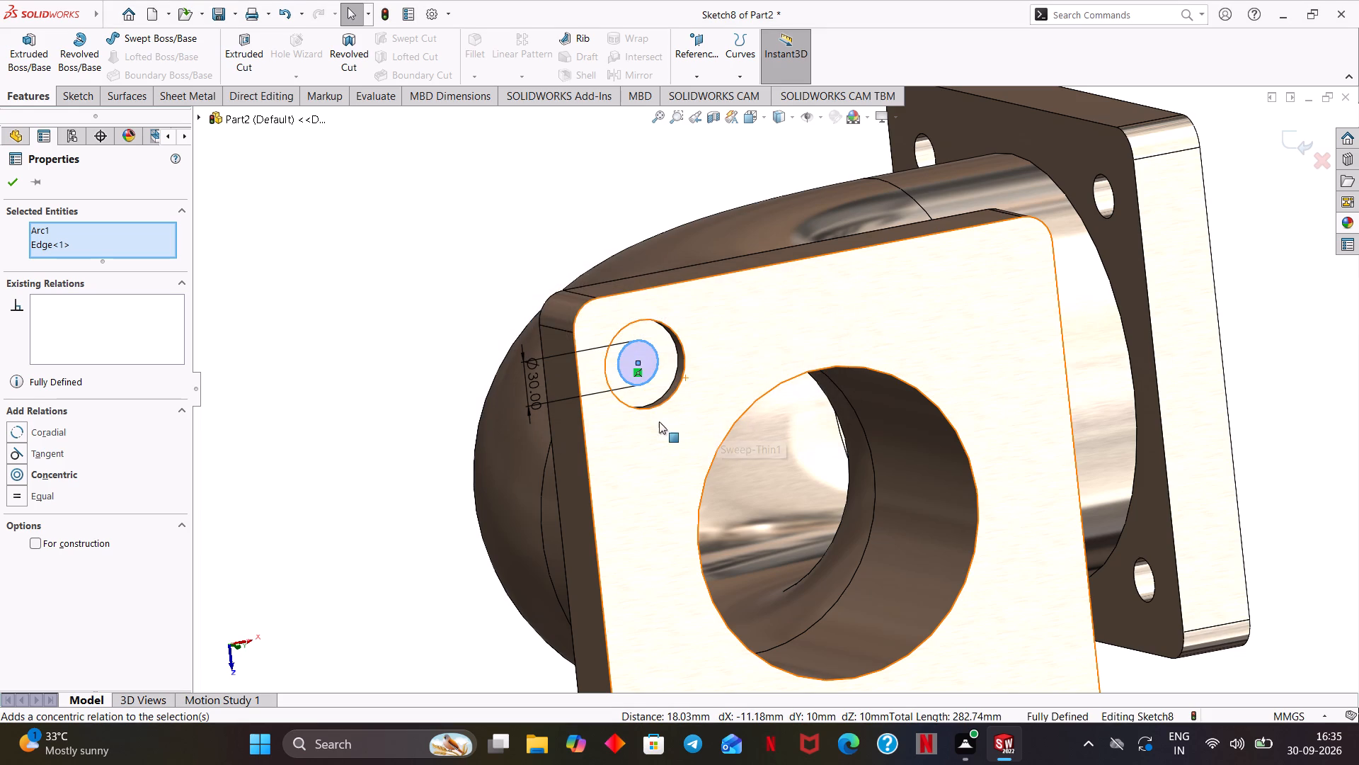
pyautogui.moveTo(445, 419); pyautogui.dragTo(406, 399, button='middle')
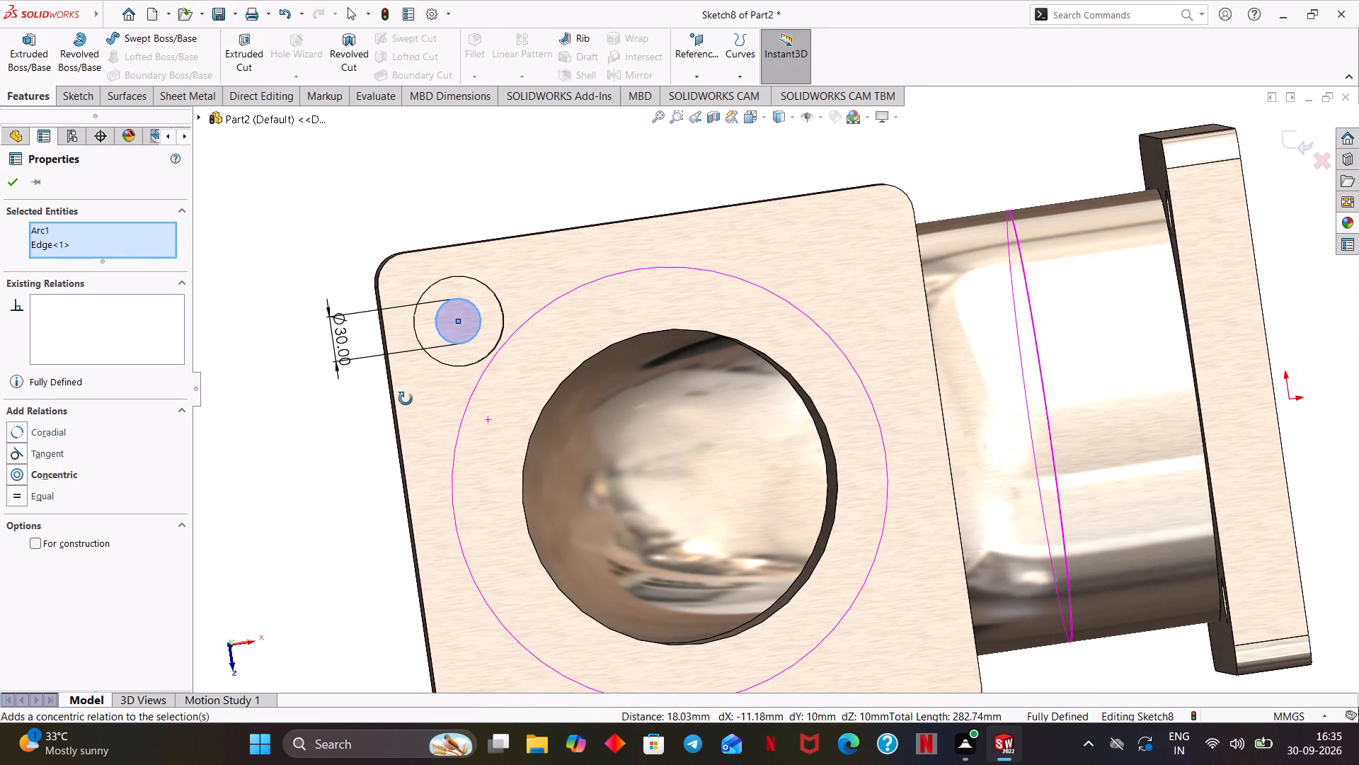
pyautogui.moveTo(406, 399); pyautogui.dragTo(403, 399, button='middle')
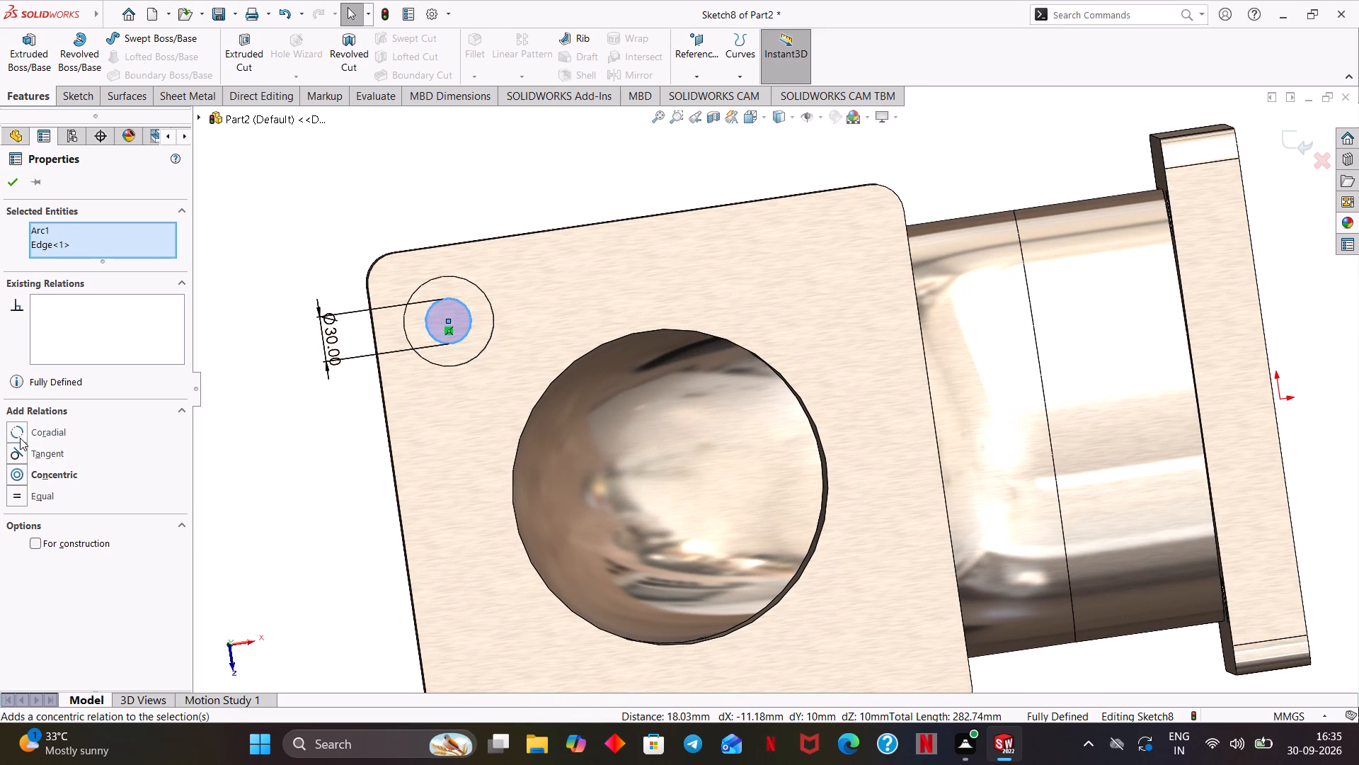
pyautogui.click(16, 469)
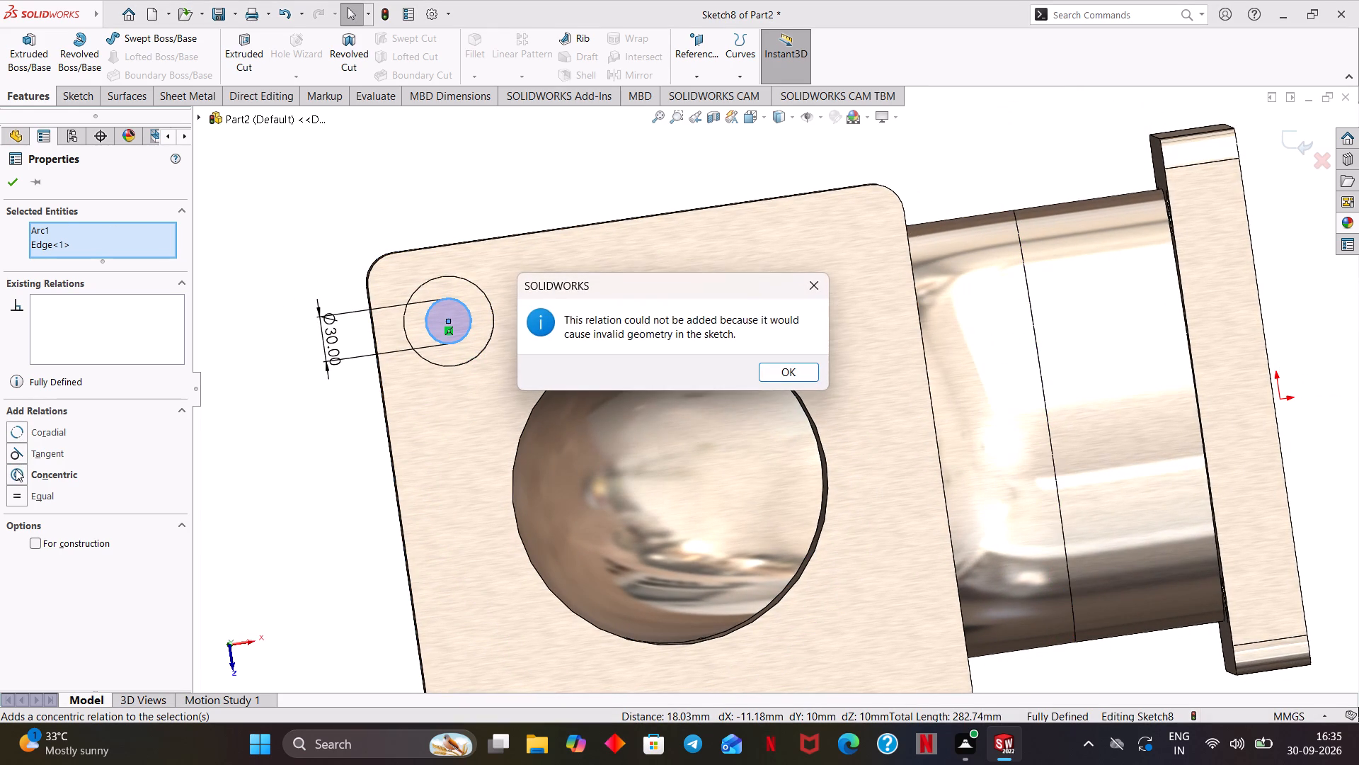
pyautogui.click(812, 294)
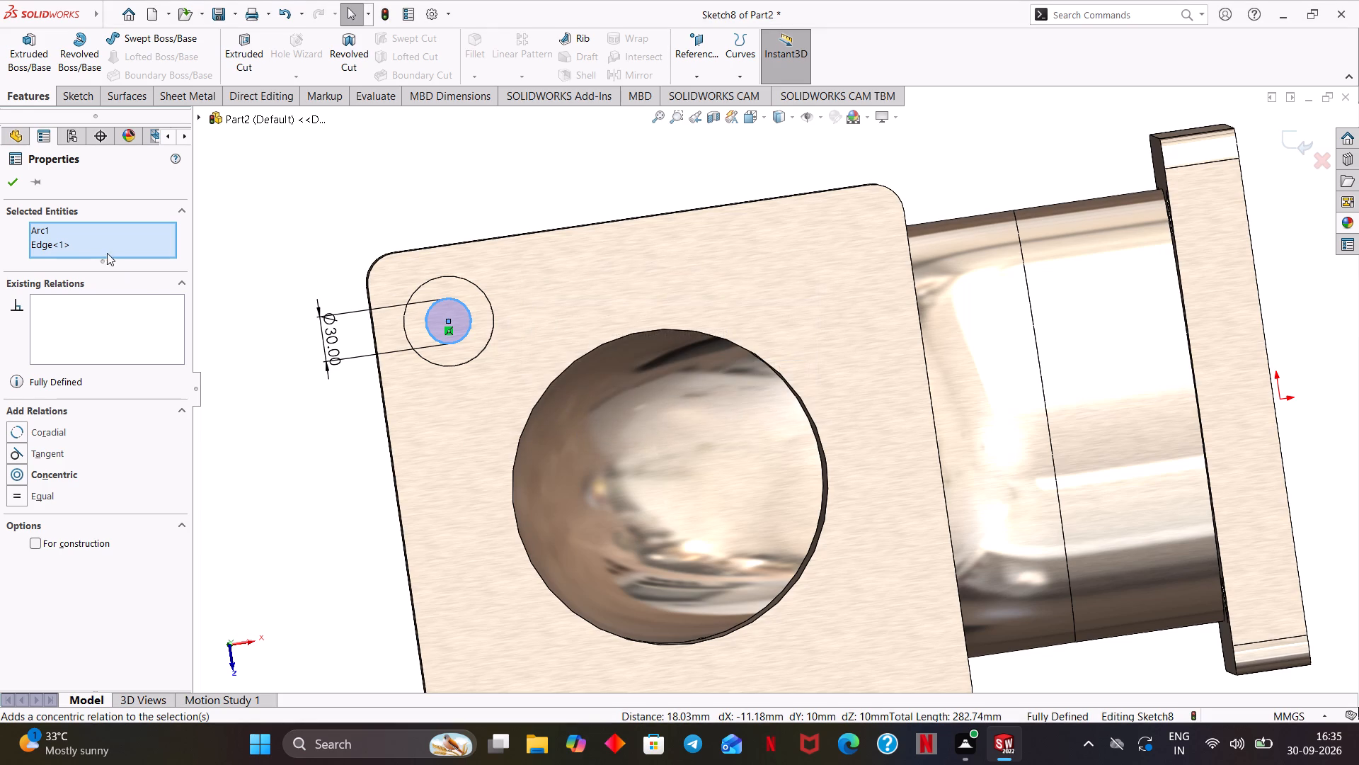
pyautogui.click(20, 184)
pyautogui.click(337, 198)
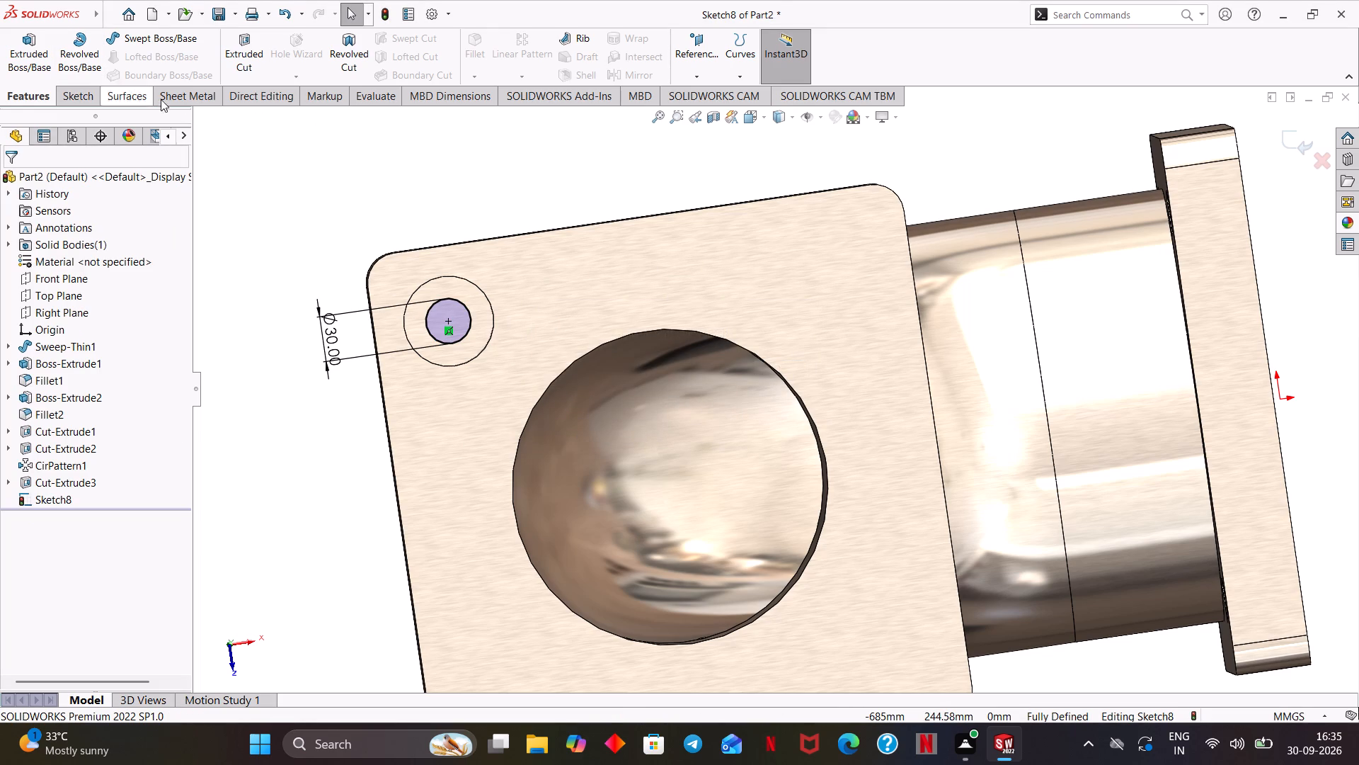
# Extrude-cut the 30 mm circle through the flange with the Up To Next end condition.
pyautogui.click(230, 51)
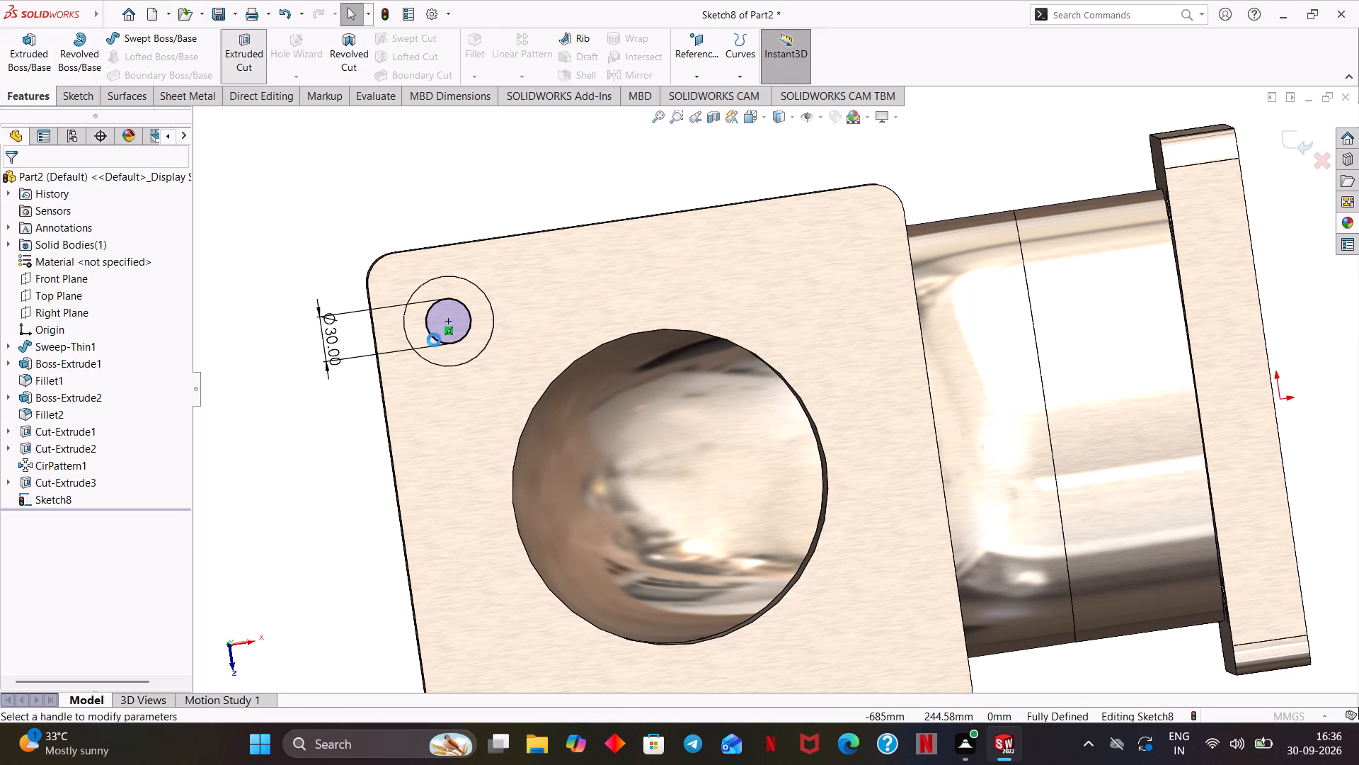
pyautogui.moveTo(307, 438); pyautogui.dragTo(398, 458, button='middle')
pyautogui.click(76, 277)
pyautogui.click(67, 332)
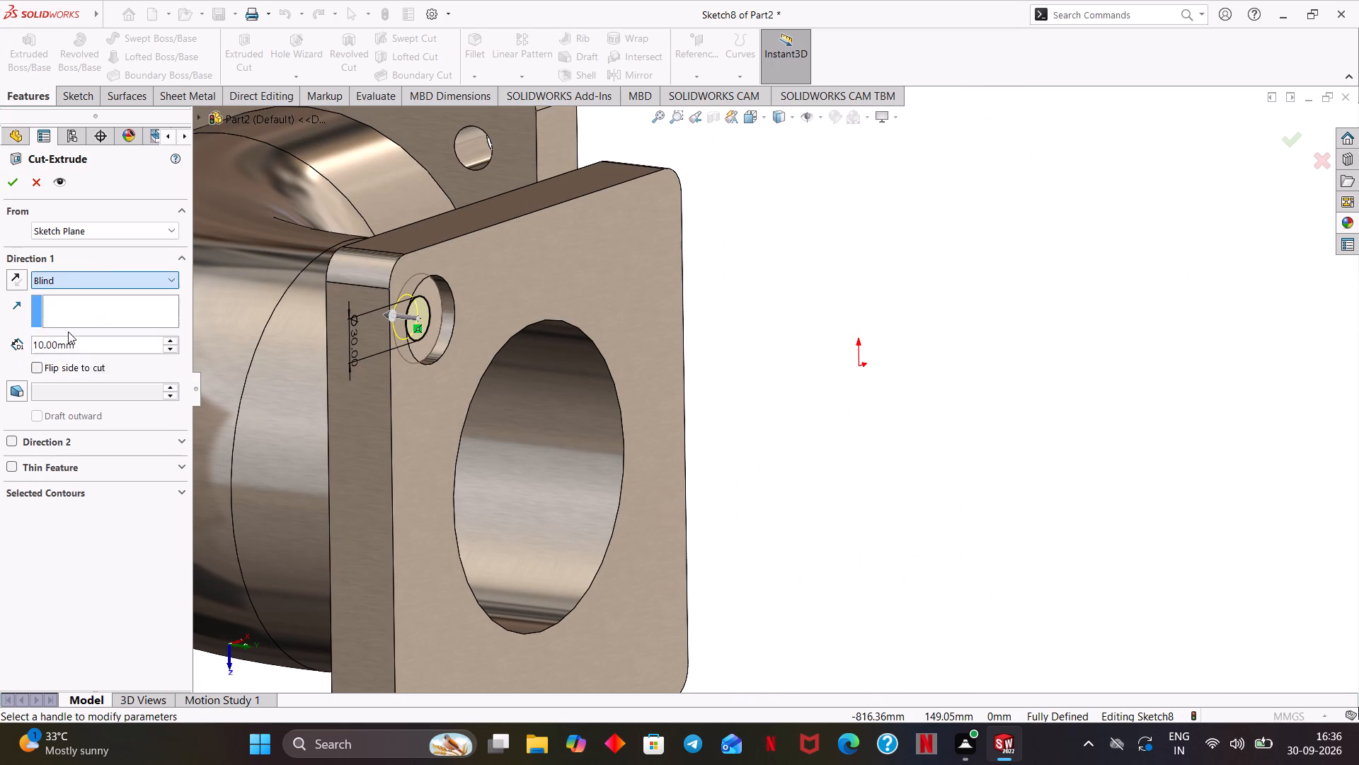
pyautogui.moveTo(270, 356); pyautogui.dragTo(314, 365, button='middle')
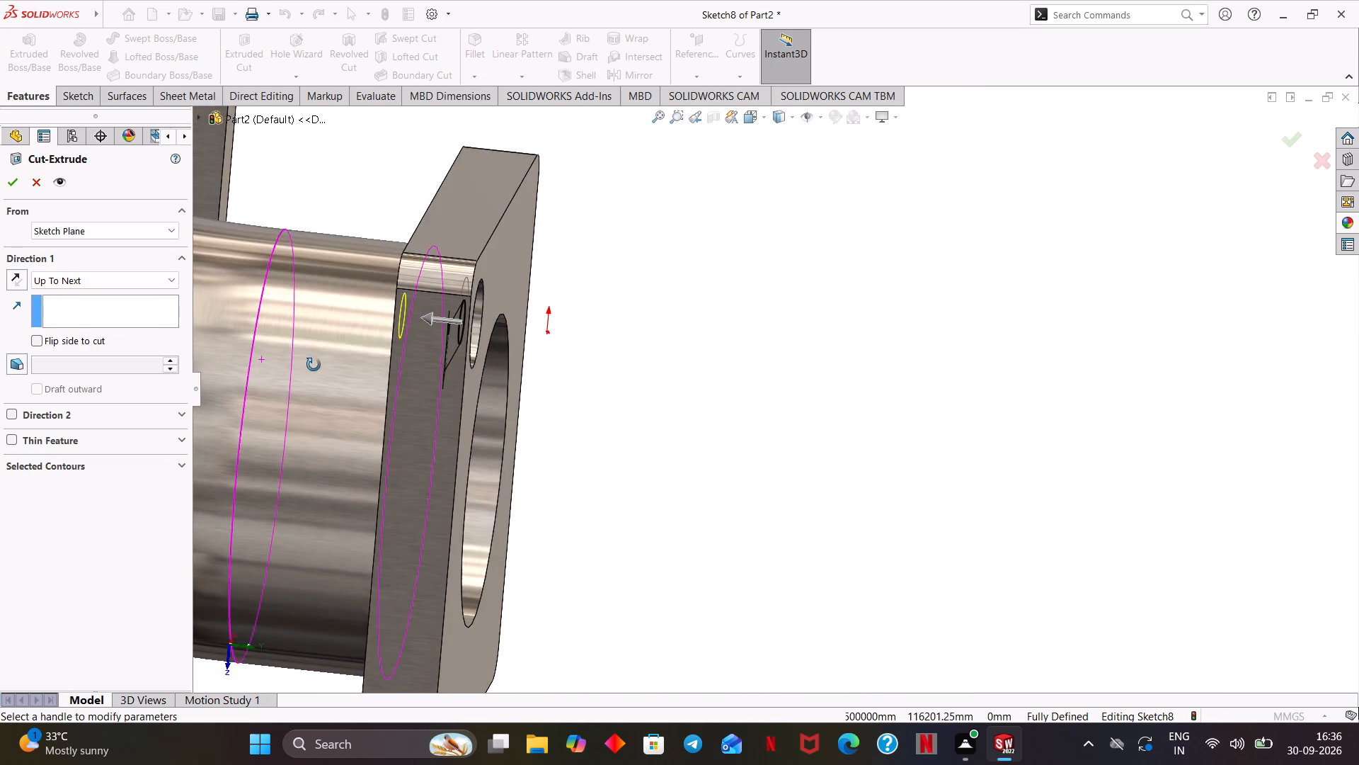
pyautogui.moveTo(314, 365); pyautogui.dragTo(336, 378, button='middle')
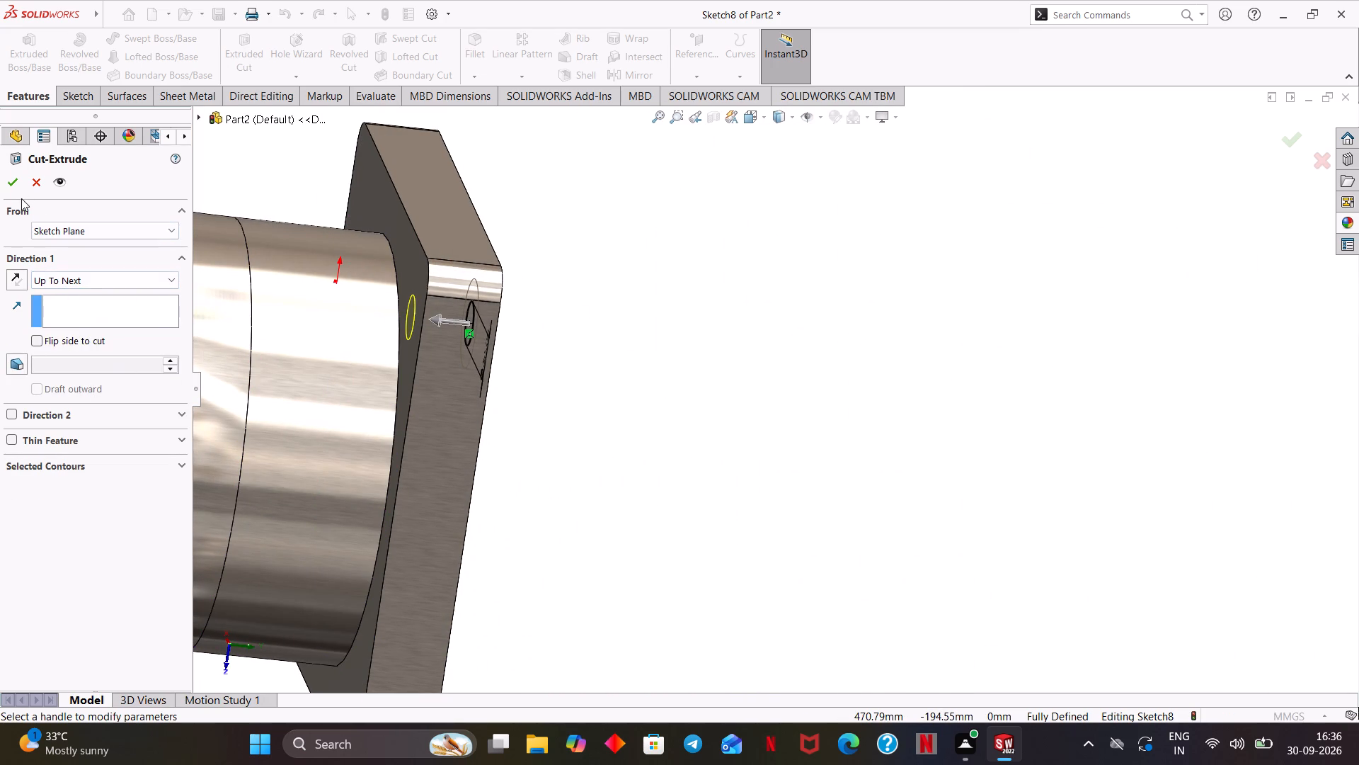
pyautogui.click(18, 190)
pyautogui.click(643, 422)
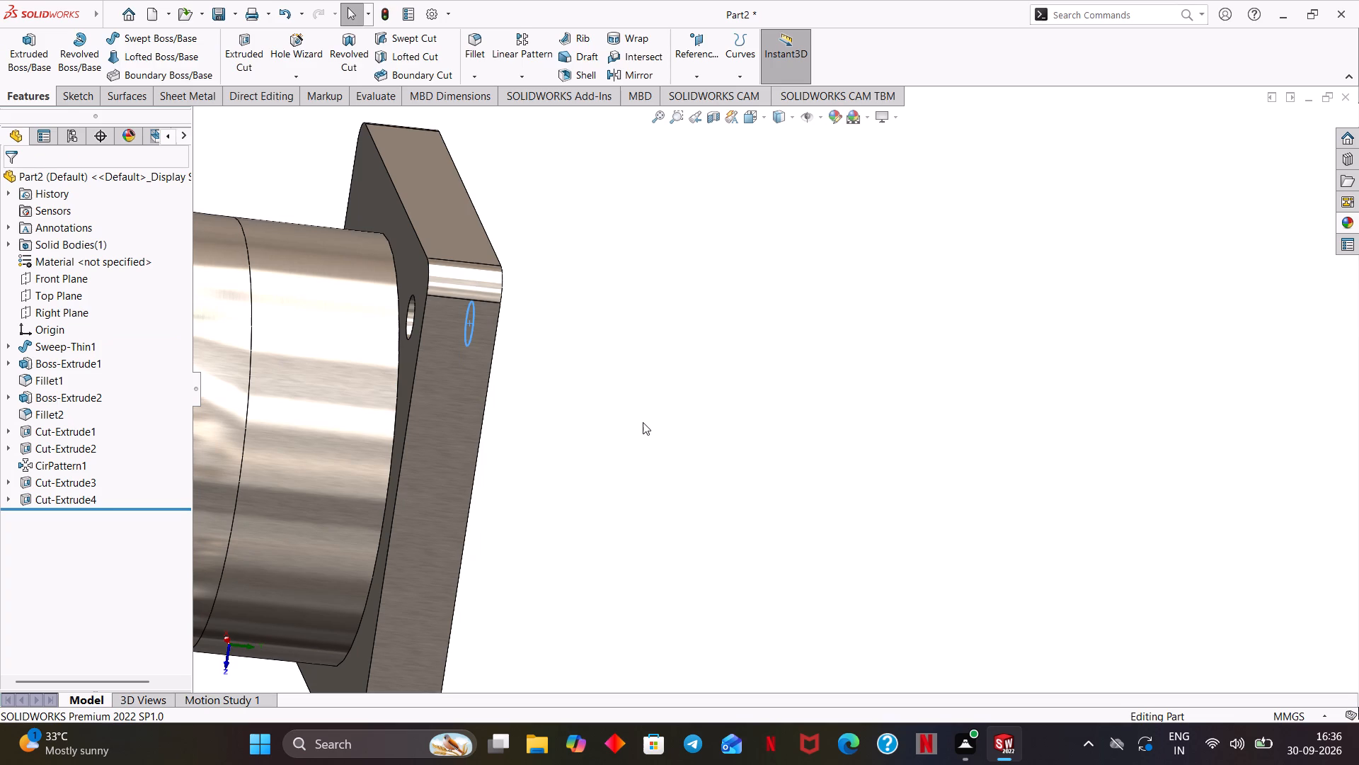
# Inspect the new recessed bolt hole and both flanges from several angles.
pyautogui.moveTo(640, 421); pyautogui.dragTo(490, 397, button='middle')
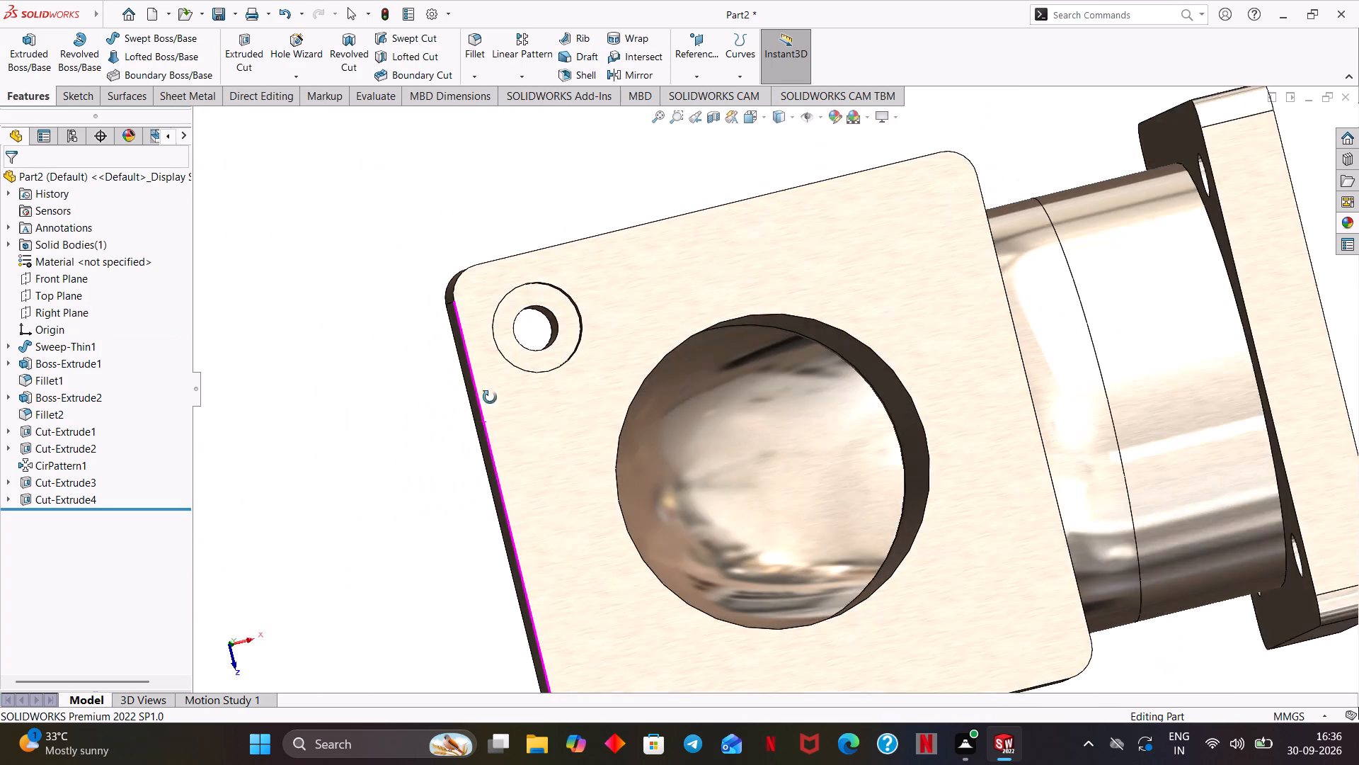
pyautogui.moveTo(490, 397); pyautogui.dragTo(485, 407, button='middle')
pyautogui.keyDown('ctrl'); pyautogui.moveTo(817, 489); pyautogui.dragTo(742, 441, button='middle'); pyautogui.keyUp('ctrl')
pyautogui.moveTo(785, 444); pyautogui.dragTo(747, 456, button='middle')
pyautogui.keyDown('ctrl'); pyautogui.moveTo(742, 455); pyautogui.dragTo(804, 441, button='middle'); pyautogui.keyUp('ctrl')
pyautogui.scroll(-1, 805, 440)
pyautogui.scroll(3, 805, 437)
pyautogui.keyDown('ctrl'); pyautogui.moveTo(804, 433); pyautogui.dragTo(808, 447, button='middle'); pyautogui.keyUp('ctrl')
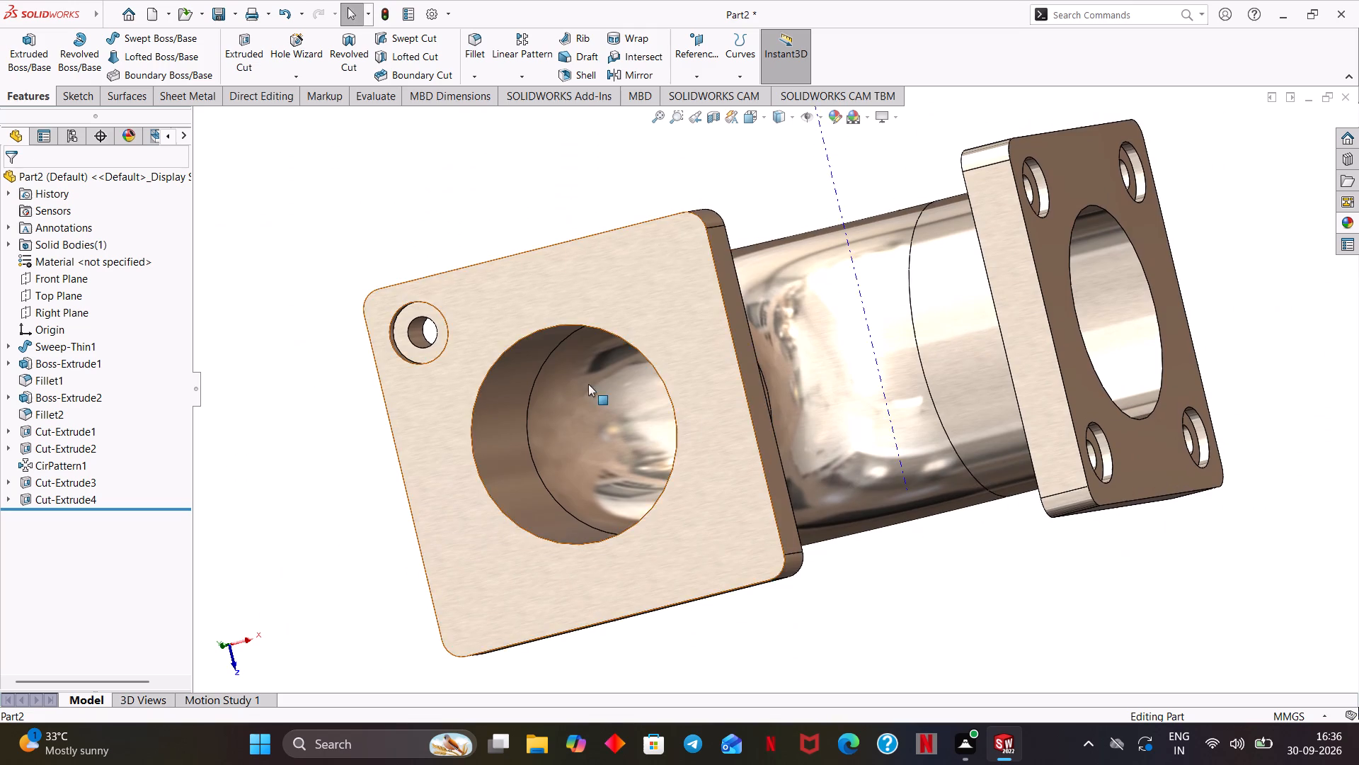
pyautogui.moveTo(588, 382); pyautogui.dragTo(611, 378, button='middle')
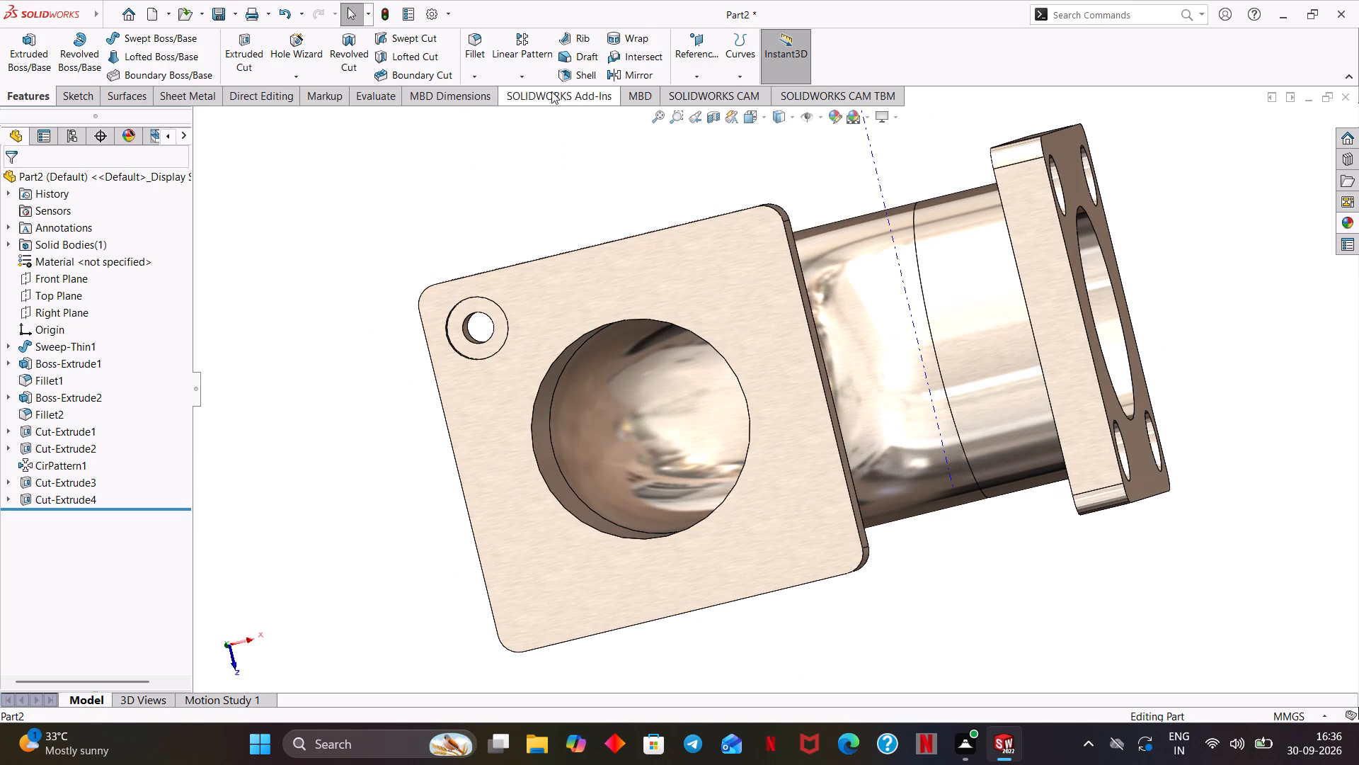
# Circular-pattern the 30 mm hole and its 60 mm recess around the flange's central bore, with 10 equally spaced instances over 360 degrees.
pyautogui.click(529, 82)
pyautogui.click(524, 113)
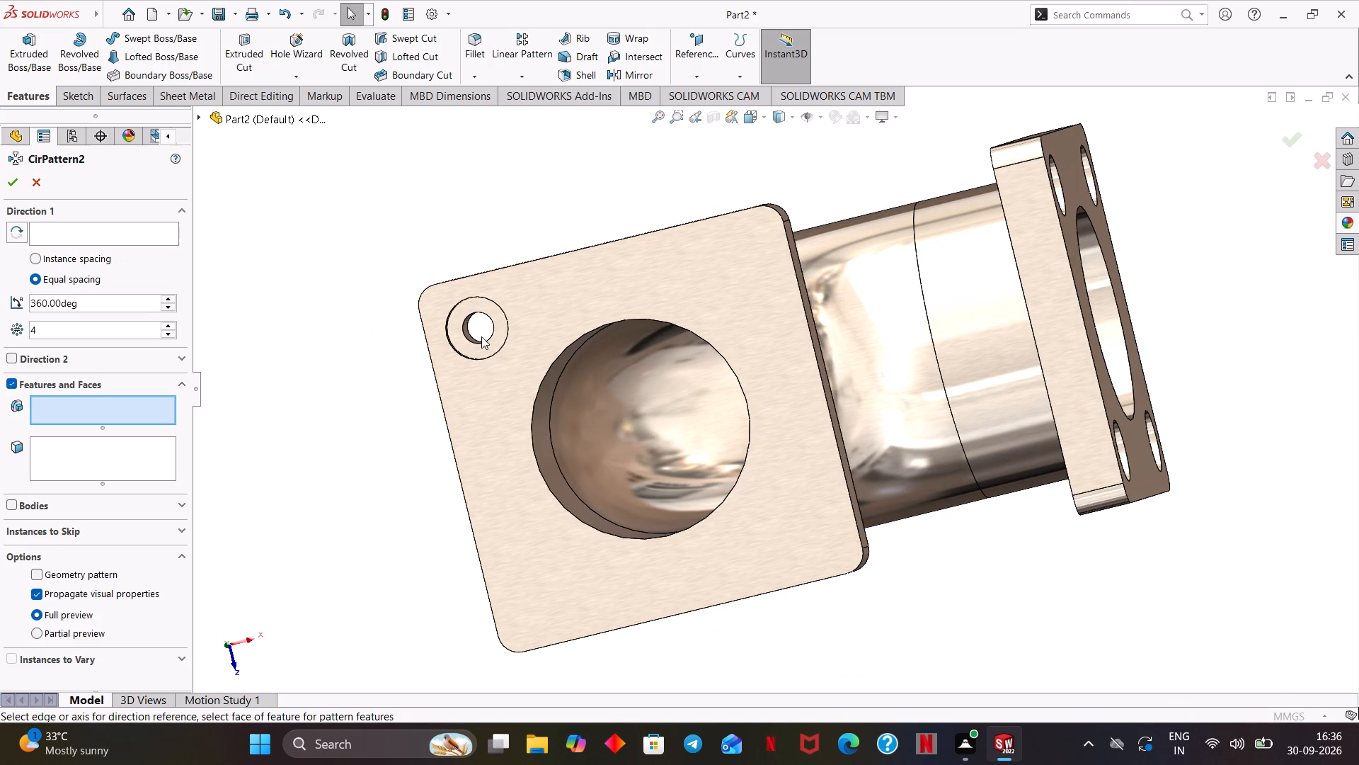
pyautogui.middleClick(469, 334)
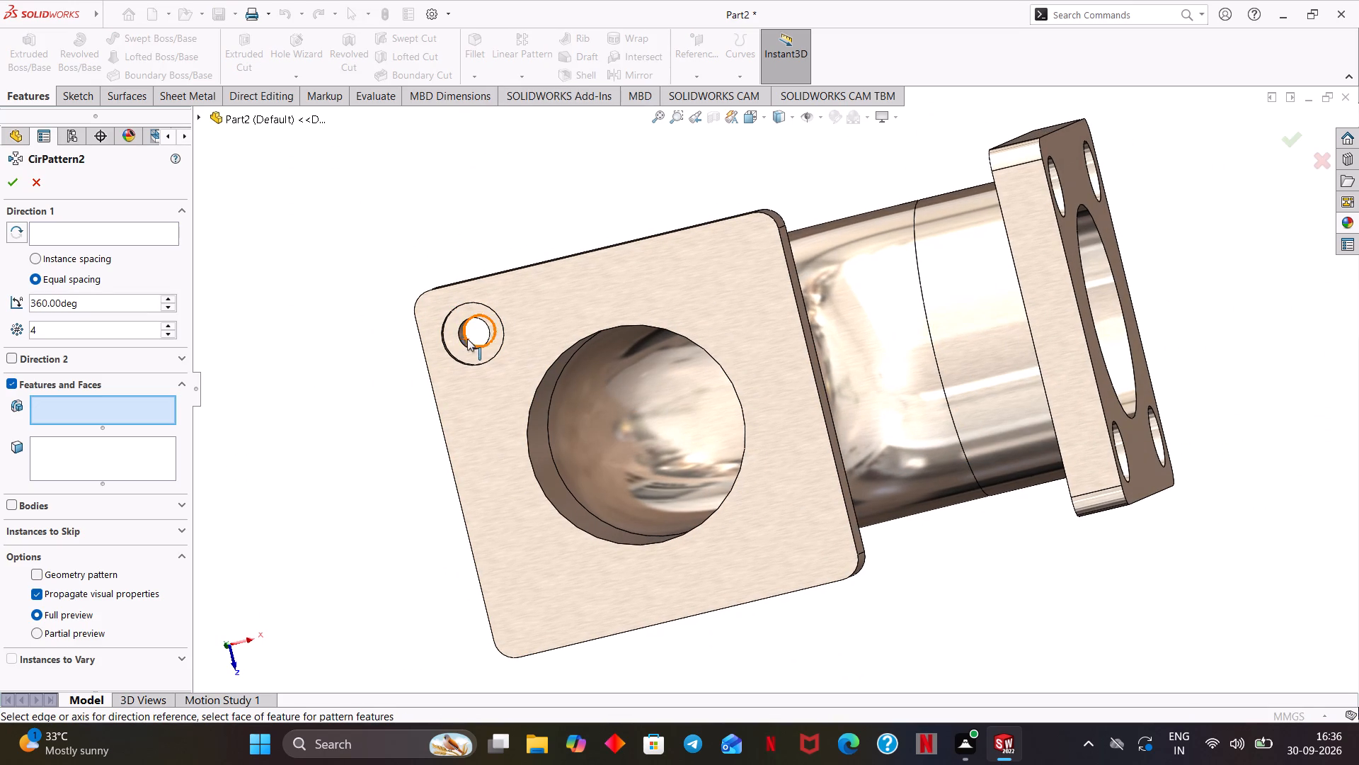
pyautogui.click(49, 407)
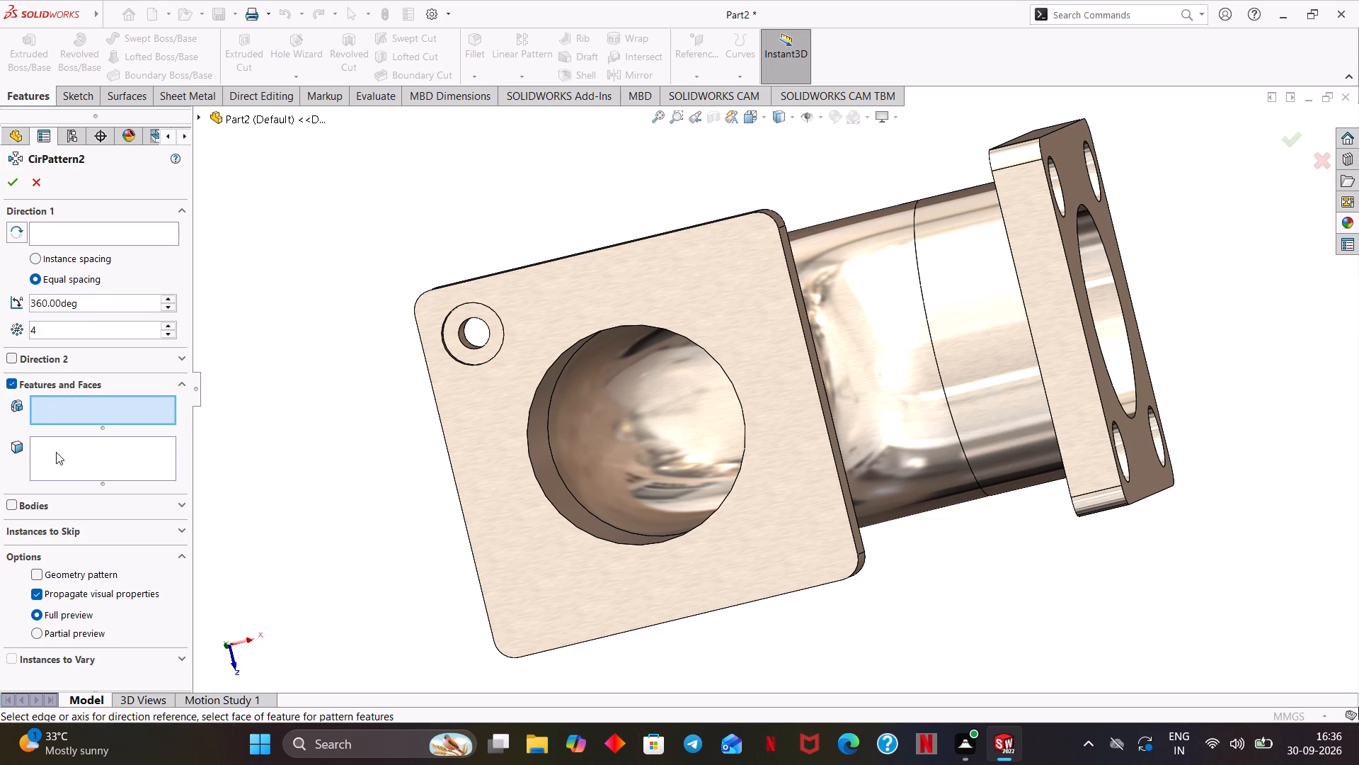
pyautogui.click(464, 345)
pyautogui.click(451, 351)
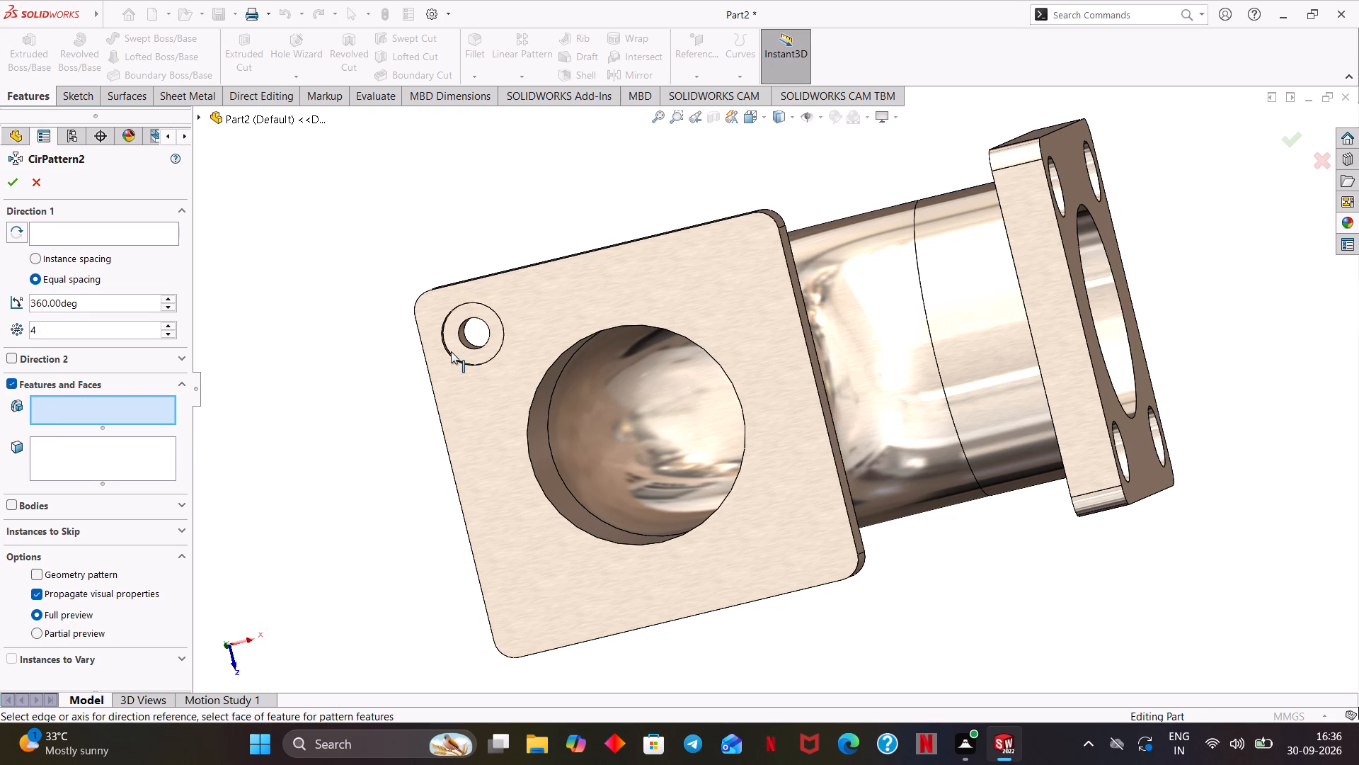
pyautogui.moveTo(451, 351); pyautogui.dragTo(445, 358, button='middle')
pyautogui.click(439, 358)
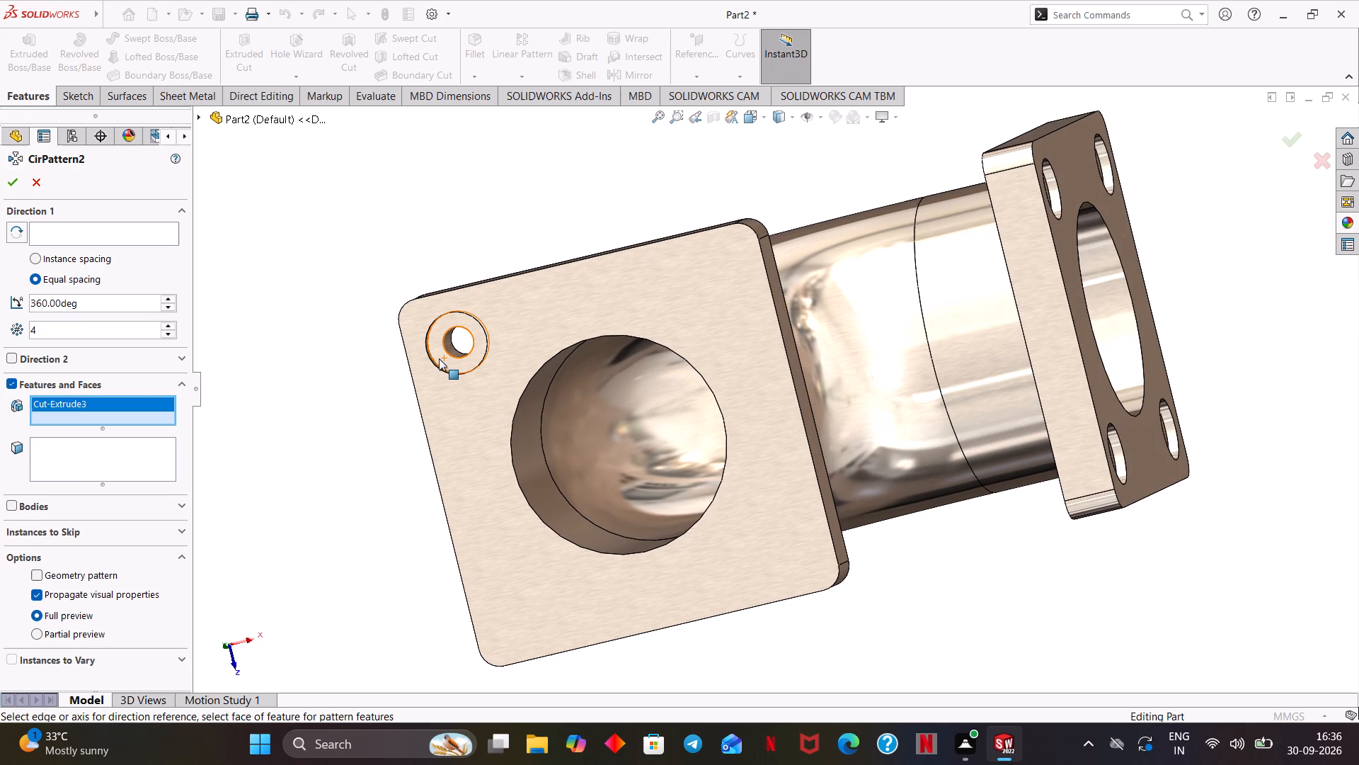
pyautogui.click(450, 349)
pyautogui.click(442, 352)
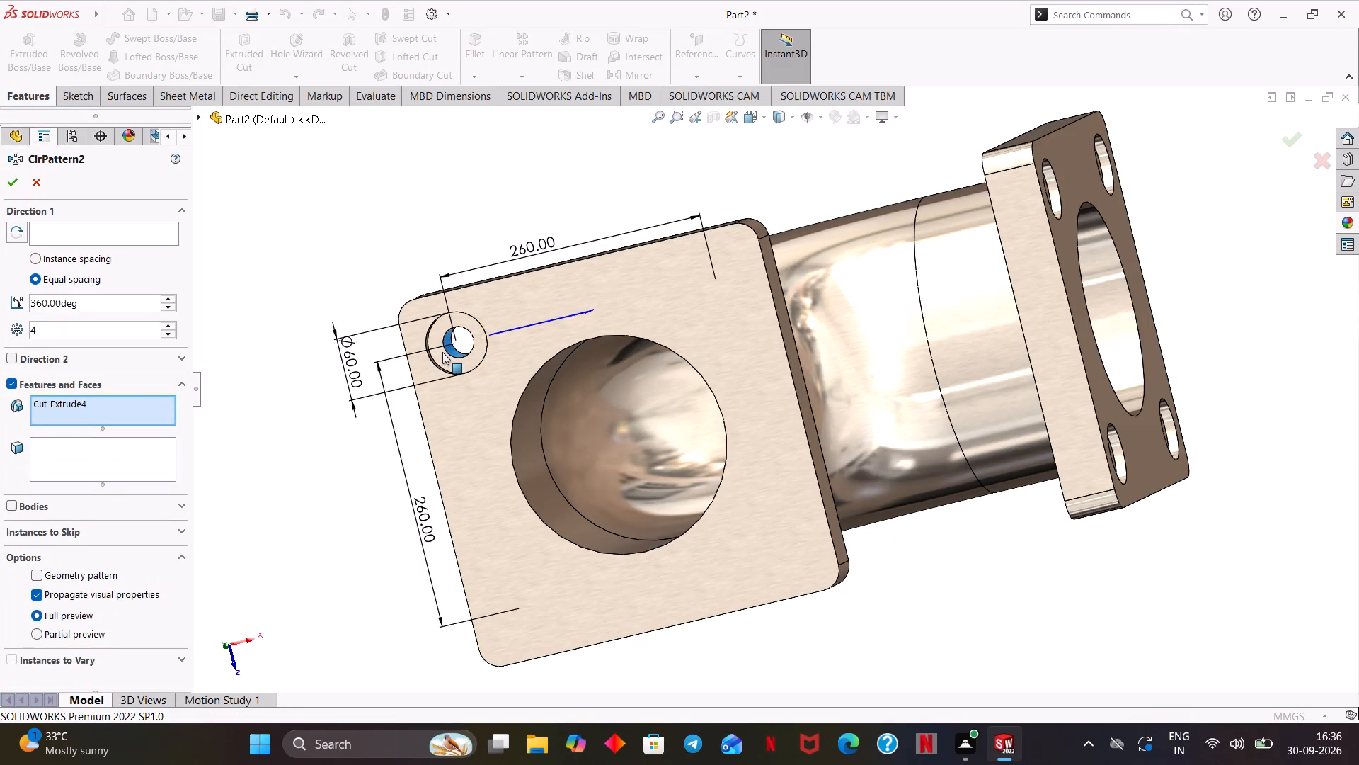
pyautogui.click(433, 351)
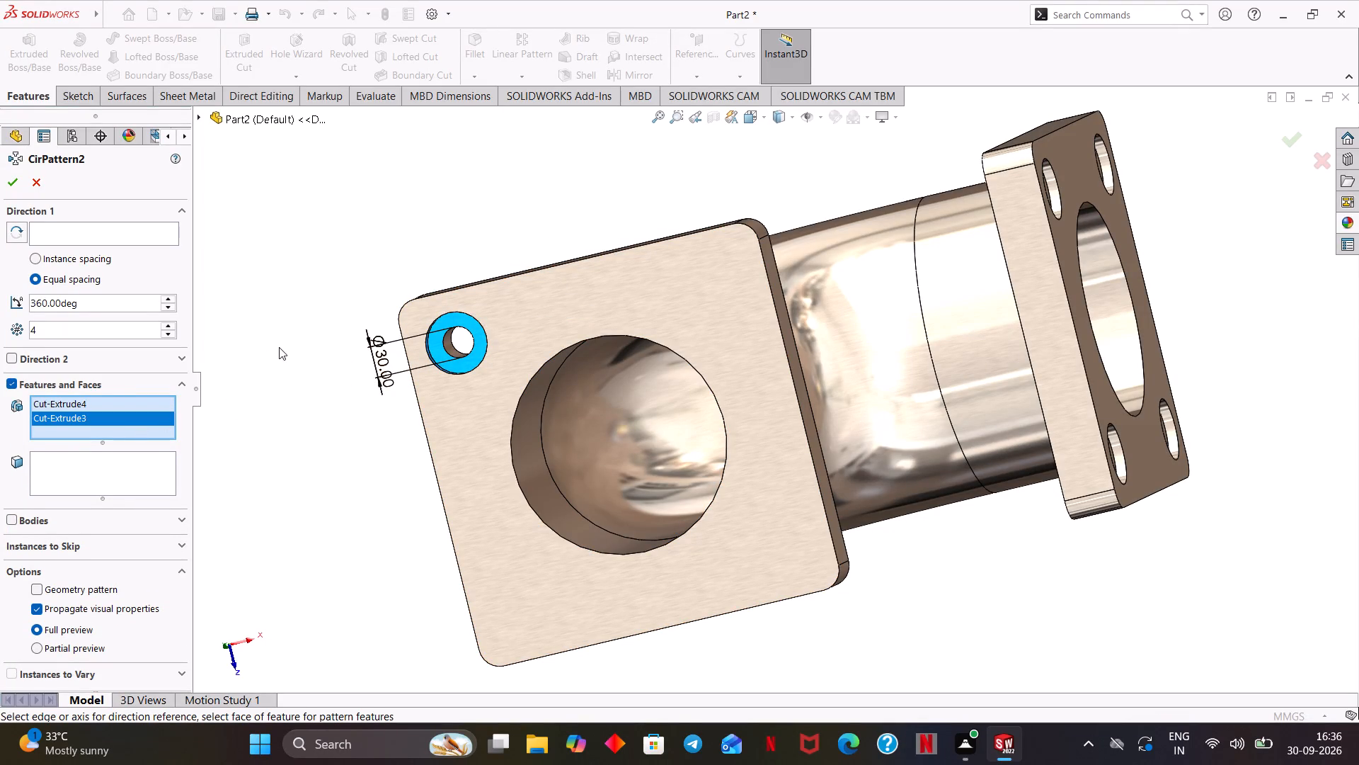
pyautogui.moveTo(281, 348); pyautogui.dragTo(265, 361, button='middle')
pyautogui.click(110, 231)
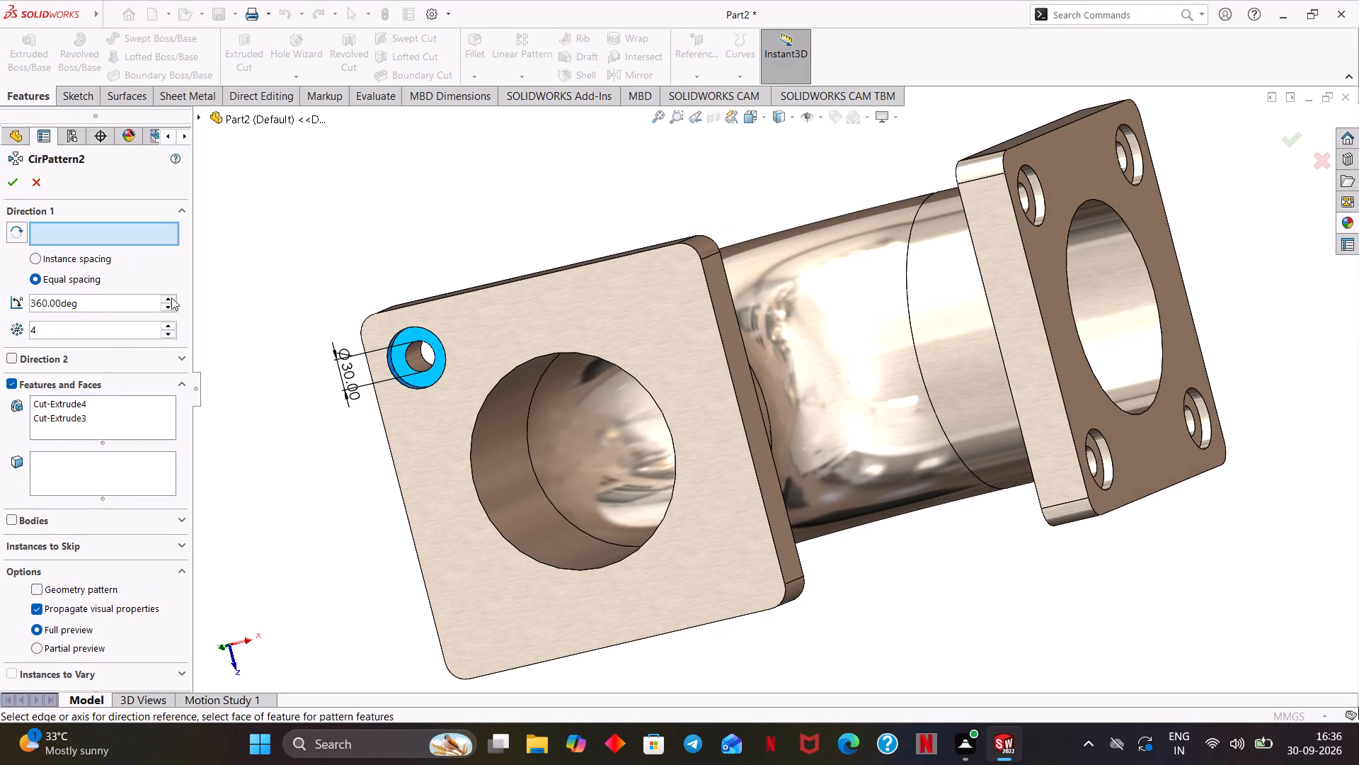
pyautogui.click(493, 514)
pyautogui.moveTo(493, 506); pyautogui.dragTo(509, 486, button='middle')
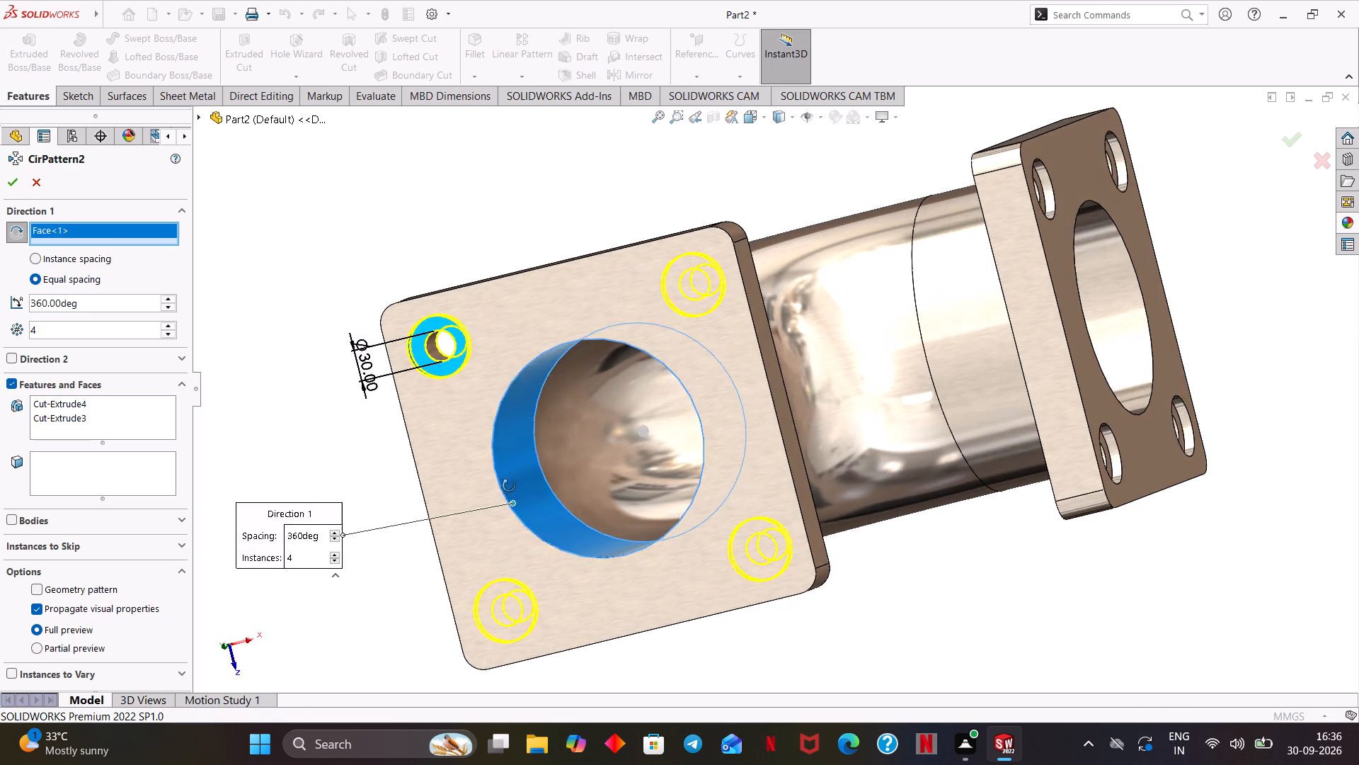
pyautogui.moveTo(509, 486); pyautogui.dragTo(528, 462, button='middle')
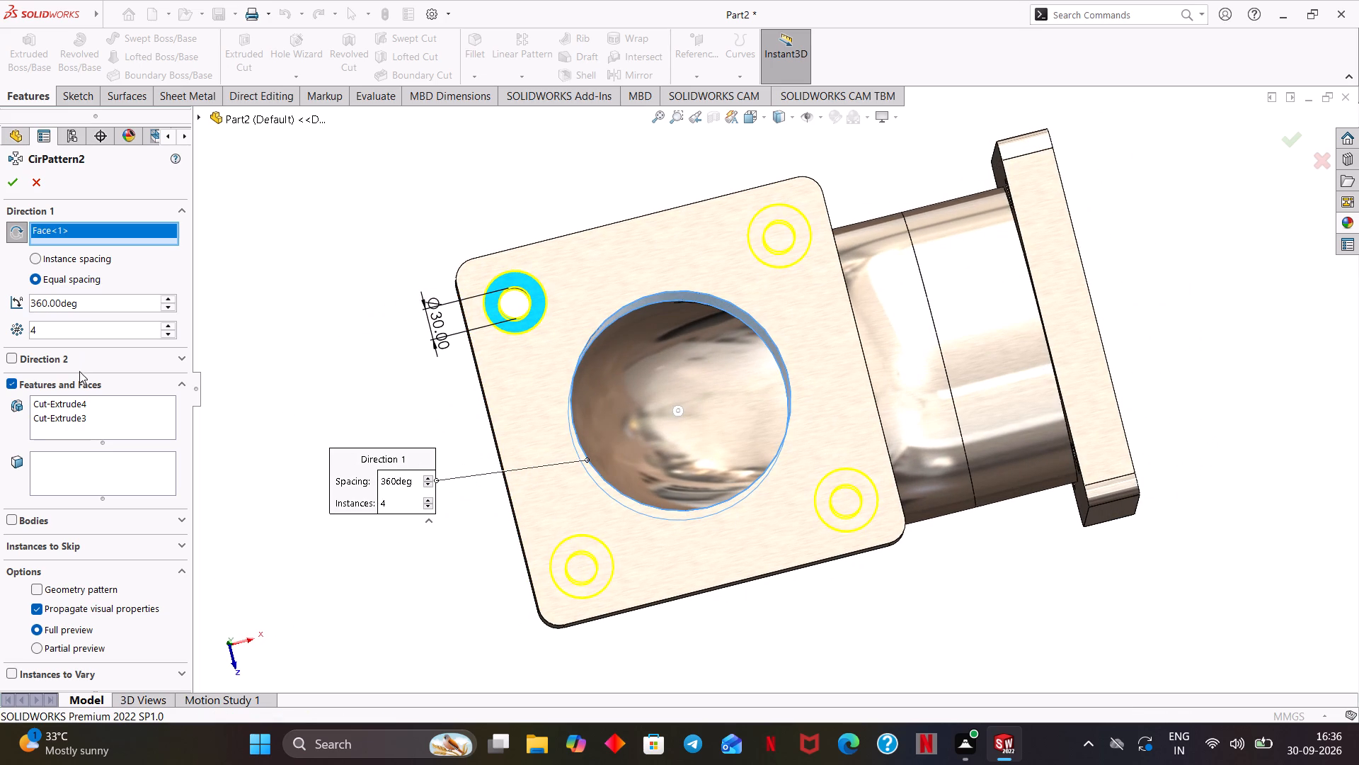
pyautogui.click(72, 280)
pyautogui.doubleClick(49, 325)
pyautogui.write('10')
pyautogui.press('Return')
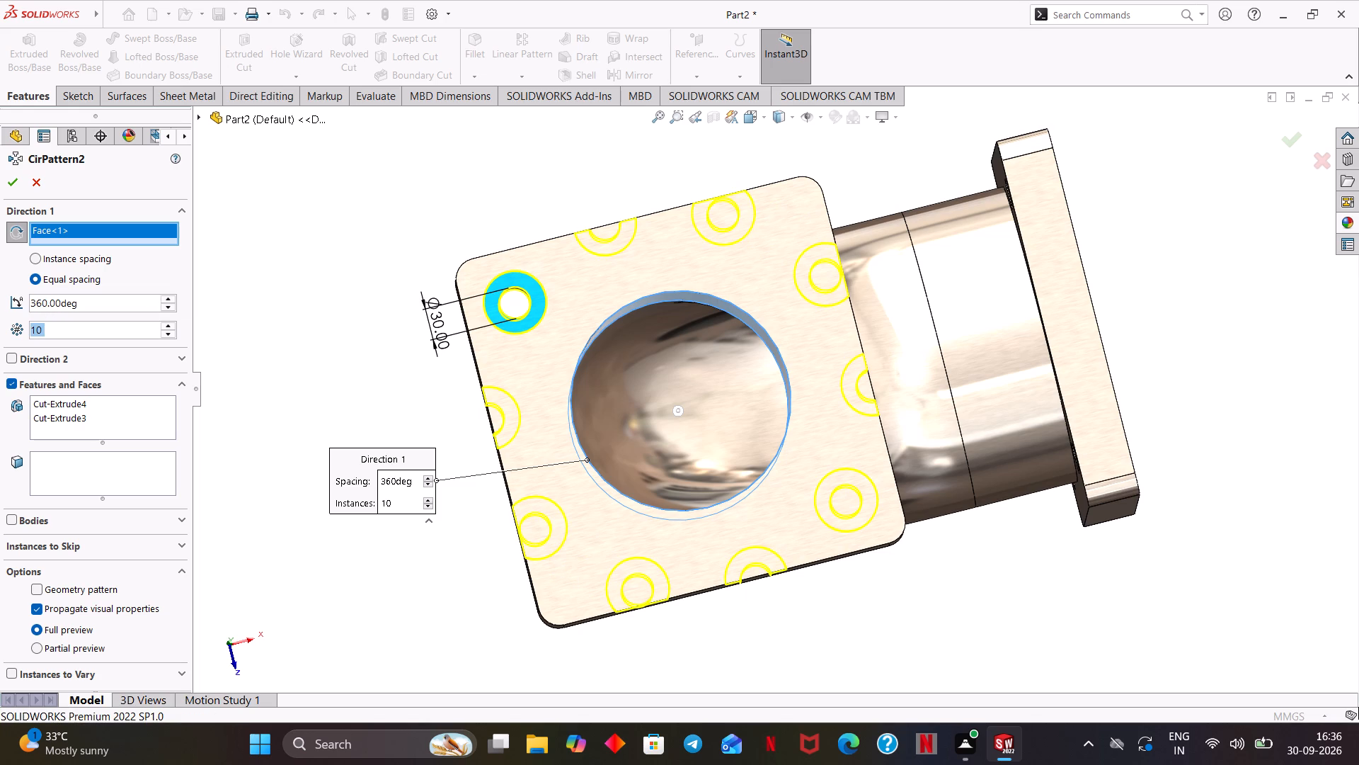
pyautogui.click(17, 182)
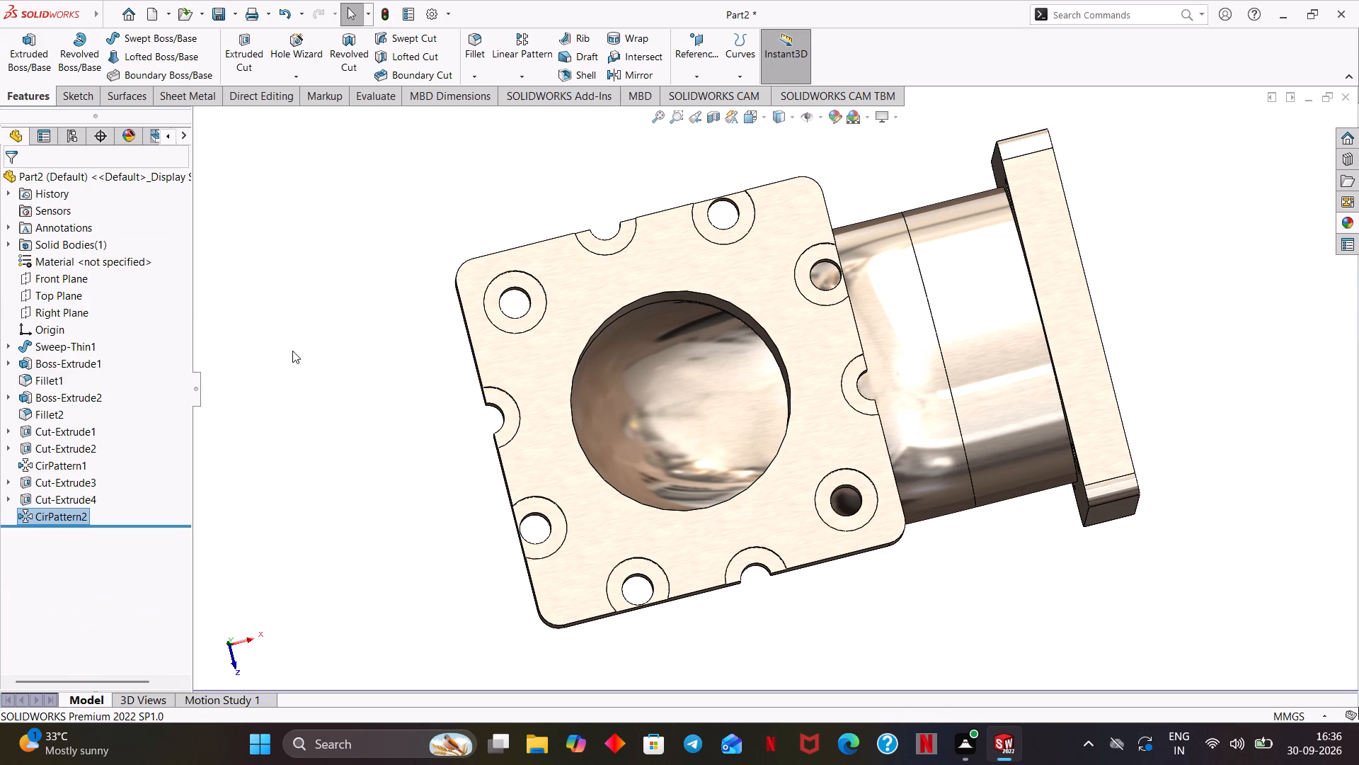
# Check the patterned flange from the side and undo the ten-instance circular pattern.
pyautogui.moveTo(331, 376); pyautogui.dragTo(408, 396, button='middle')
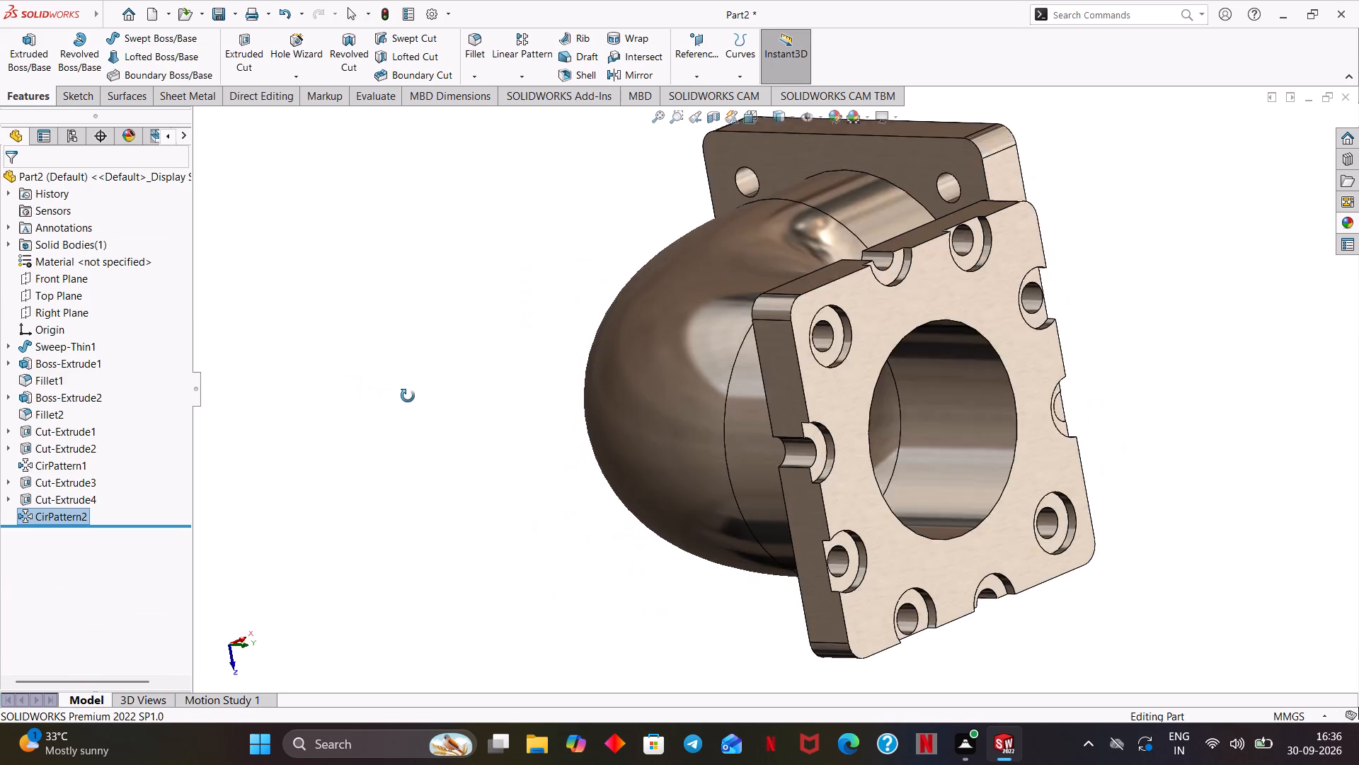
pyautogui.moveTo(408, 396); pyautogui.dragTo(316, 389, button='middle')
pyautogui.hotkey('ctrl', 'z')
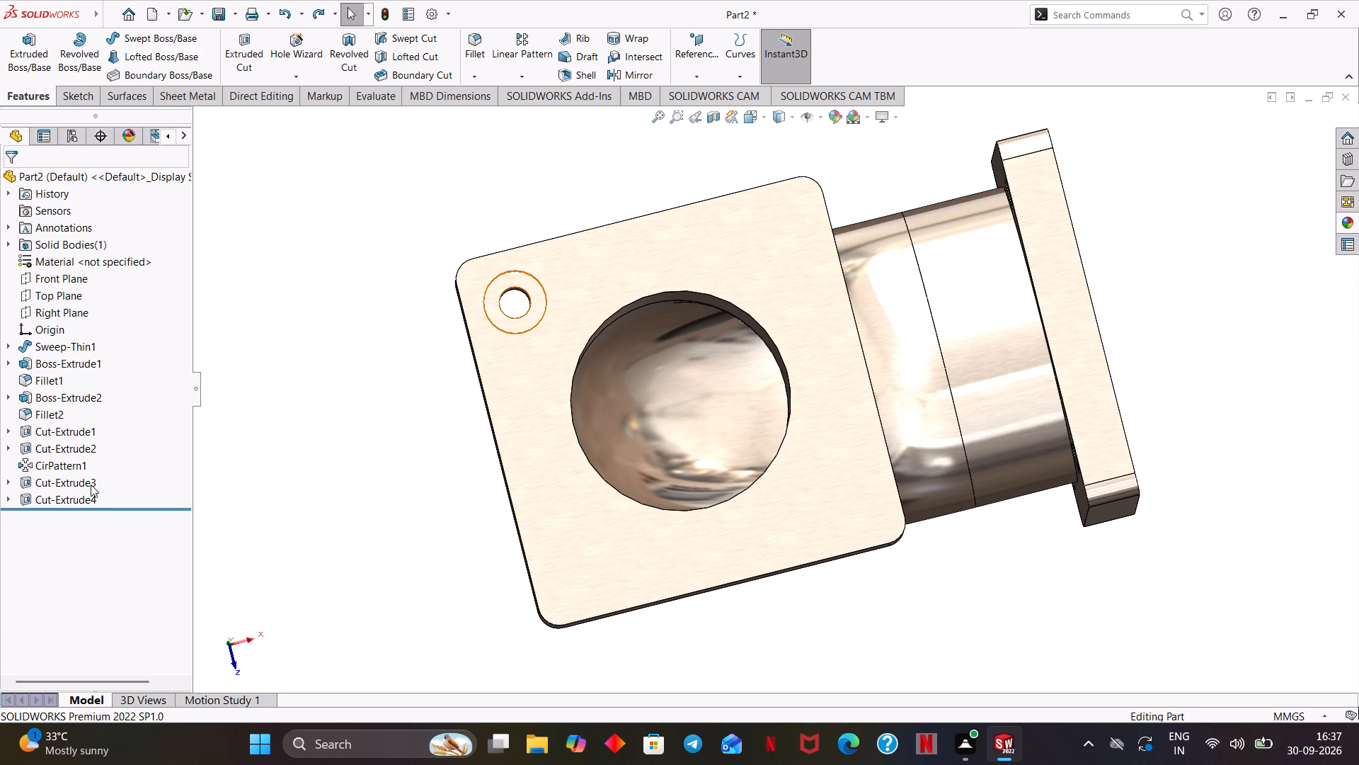
# Circular-pattern the 30 mm hole and its 60 mm recess around the flange's central bore, with 4 equally spaced instances over 360 degrees.
pyautogui.click(520, 79)
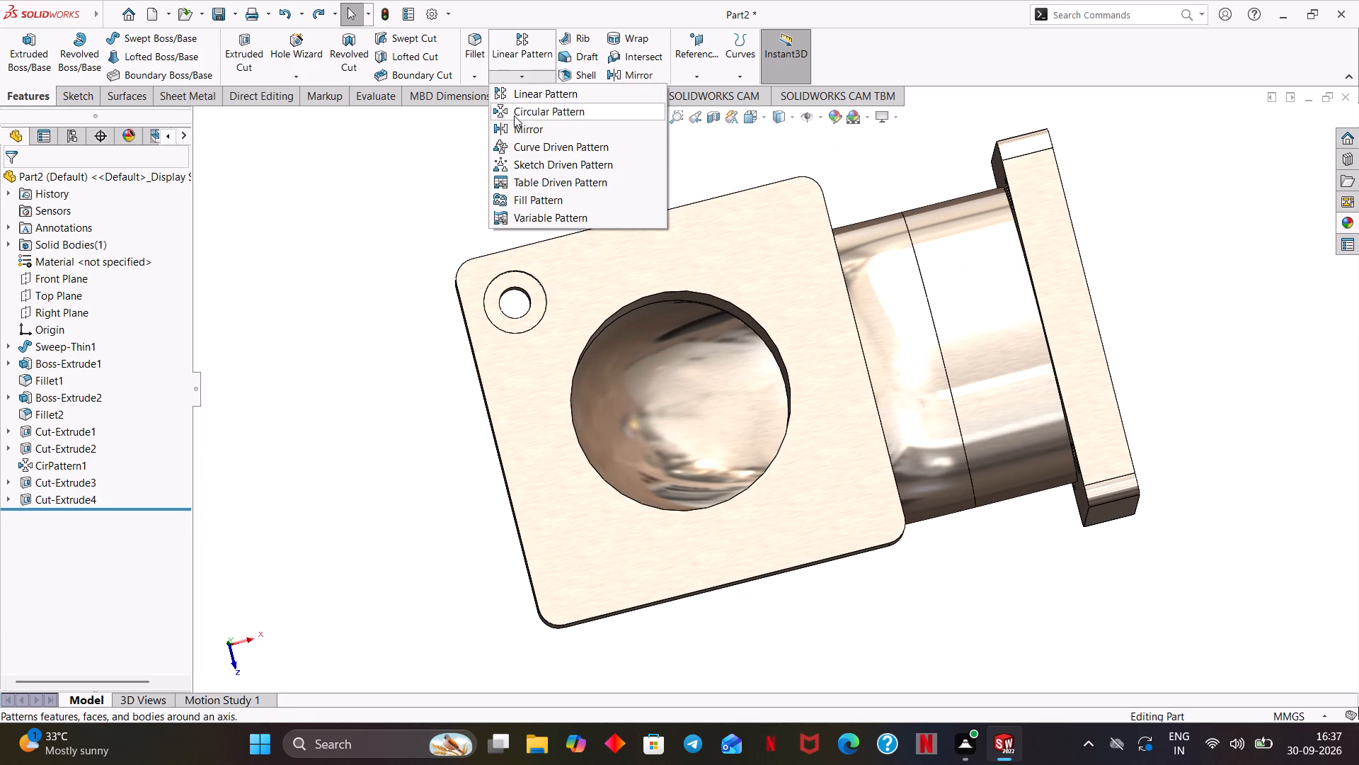
pyautogui.click(520, 115)
pyautogui.moveTo(506, 327); pyautogui.dragTo(503, 329, button='middle')
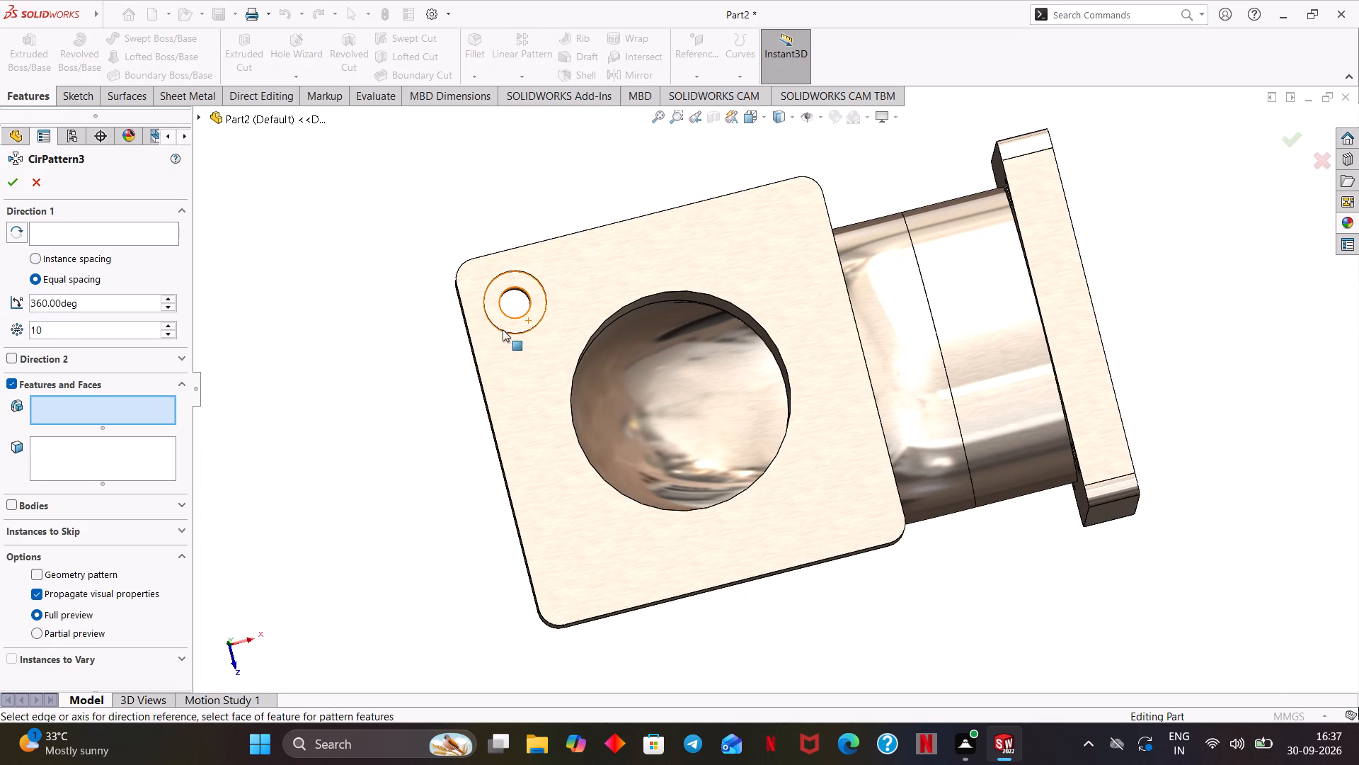
pyautogui.moveTo(503, 329); pyautogui.dragTo(464, 345, button='middle')
pyautogui.click(402, 330)
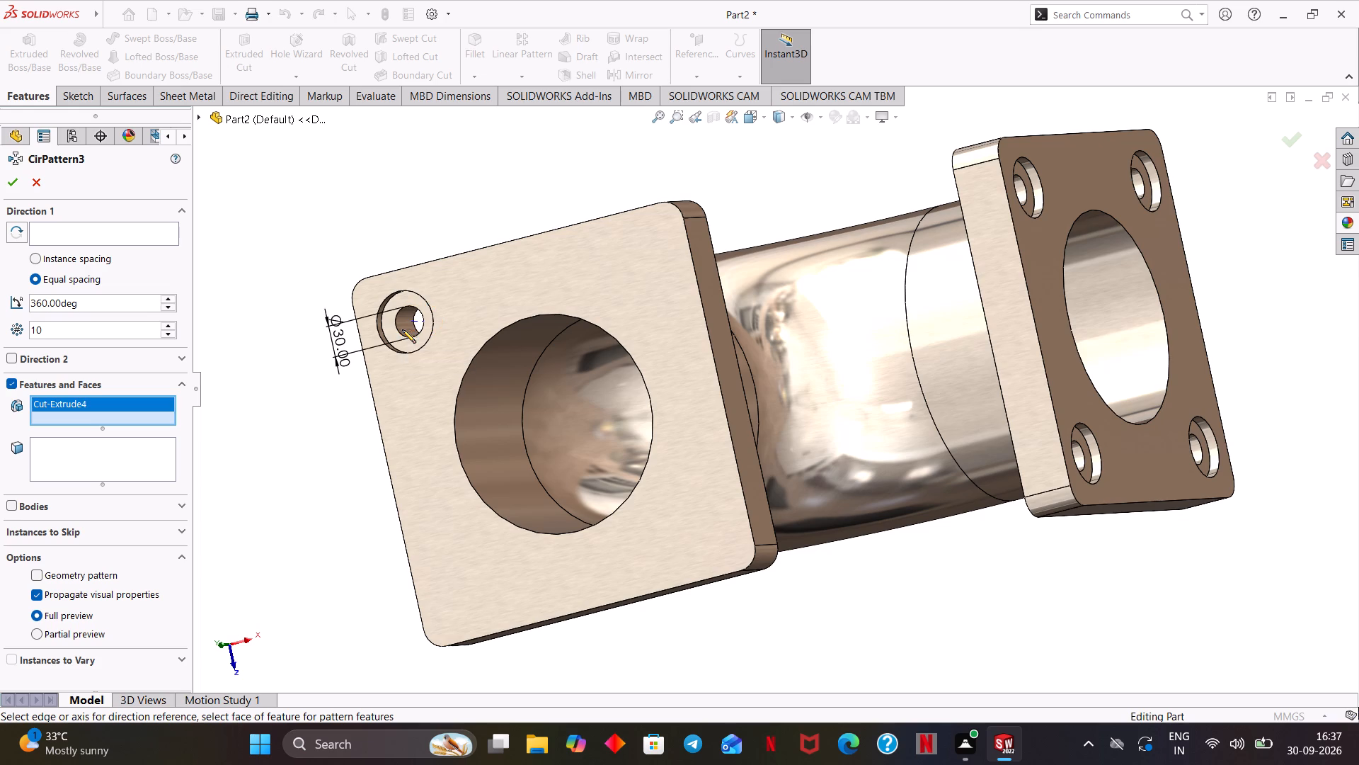
pyautogui.click(385, 336)
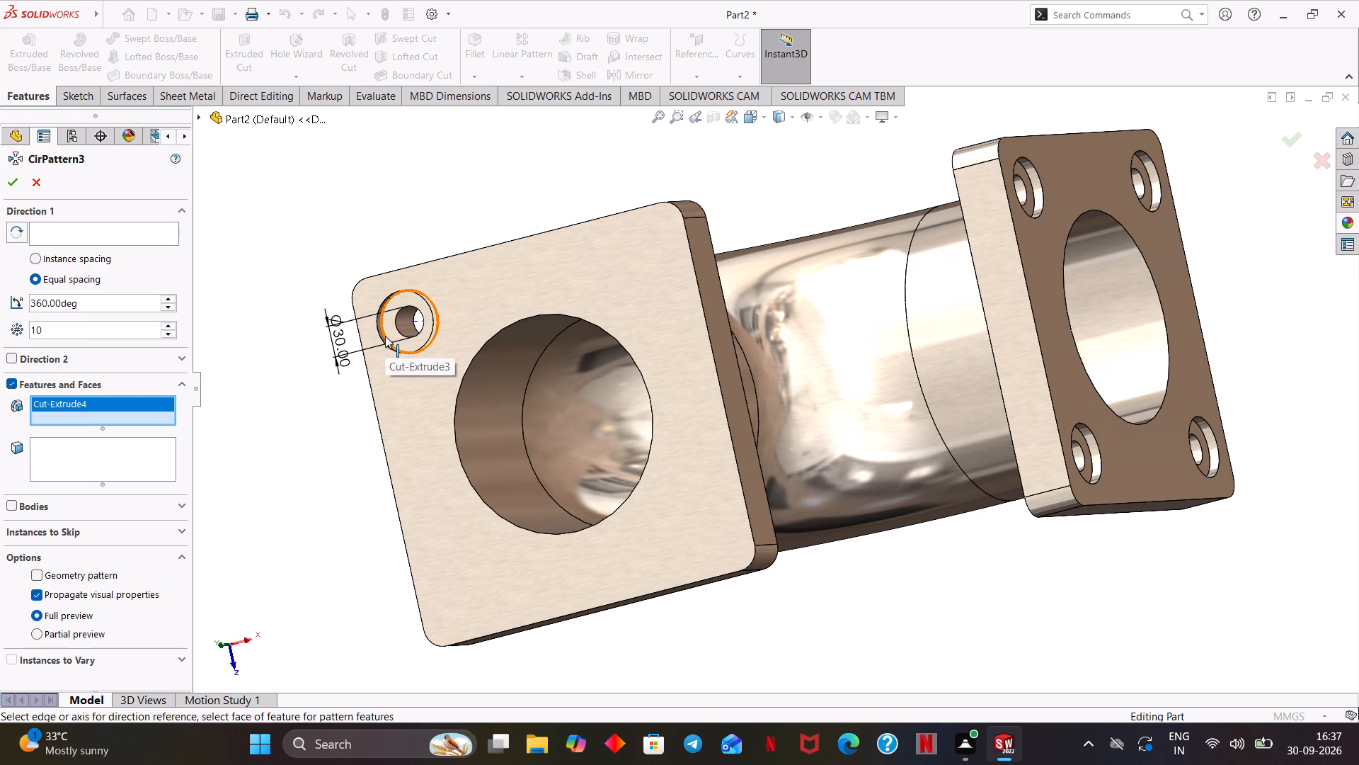
pyautogui.click(391, 334)
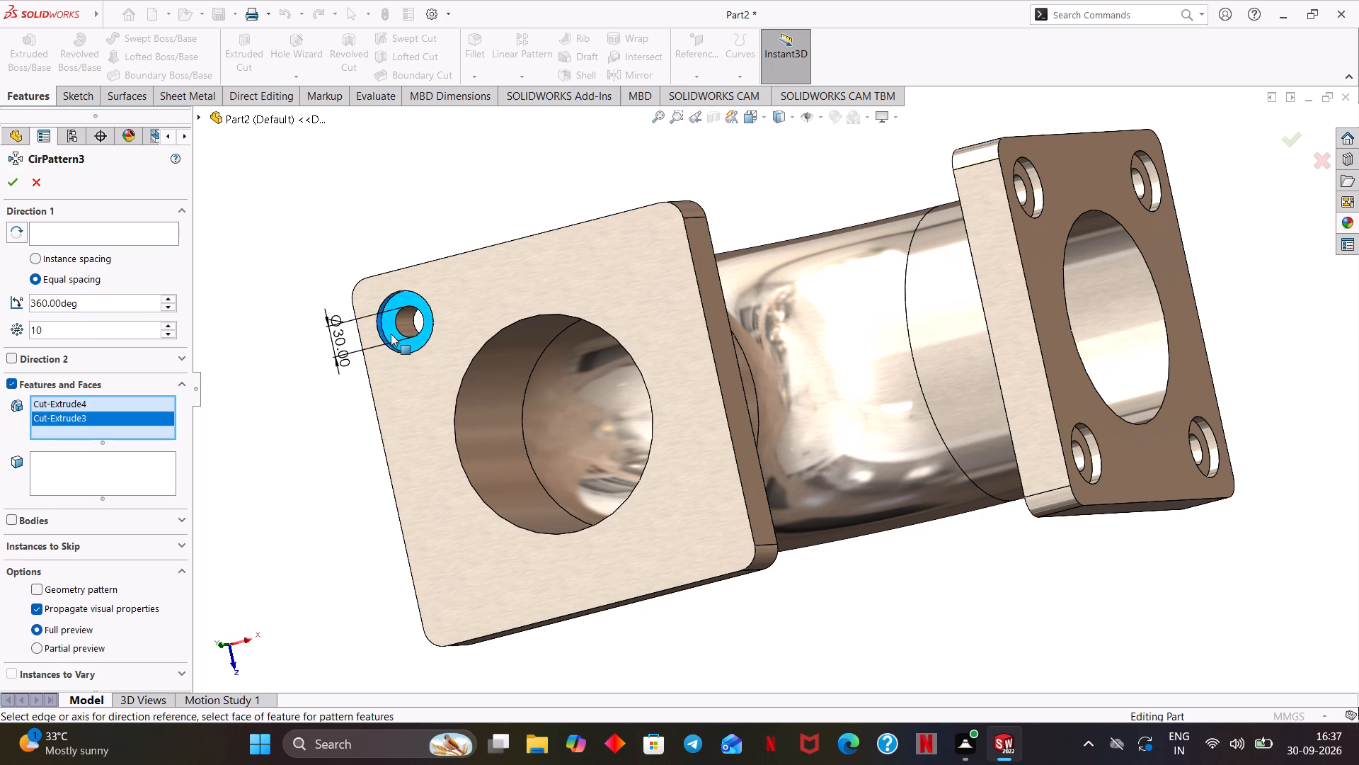
pyautogui.click(82, 278)
pyautogui.doubleClick(86, 328)
pyautogui.press('4')
pyautogui.press('Return')
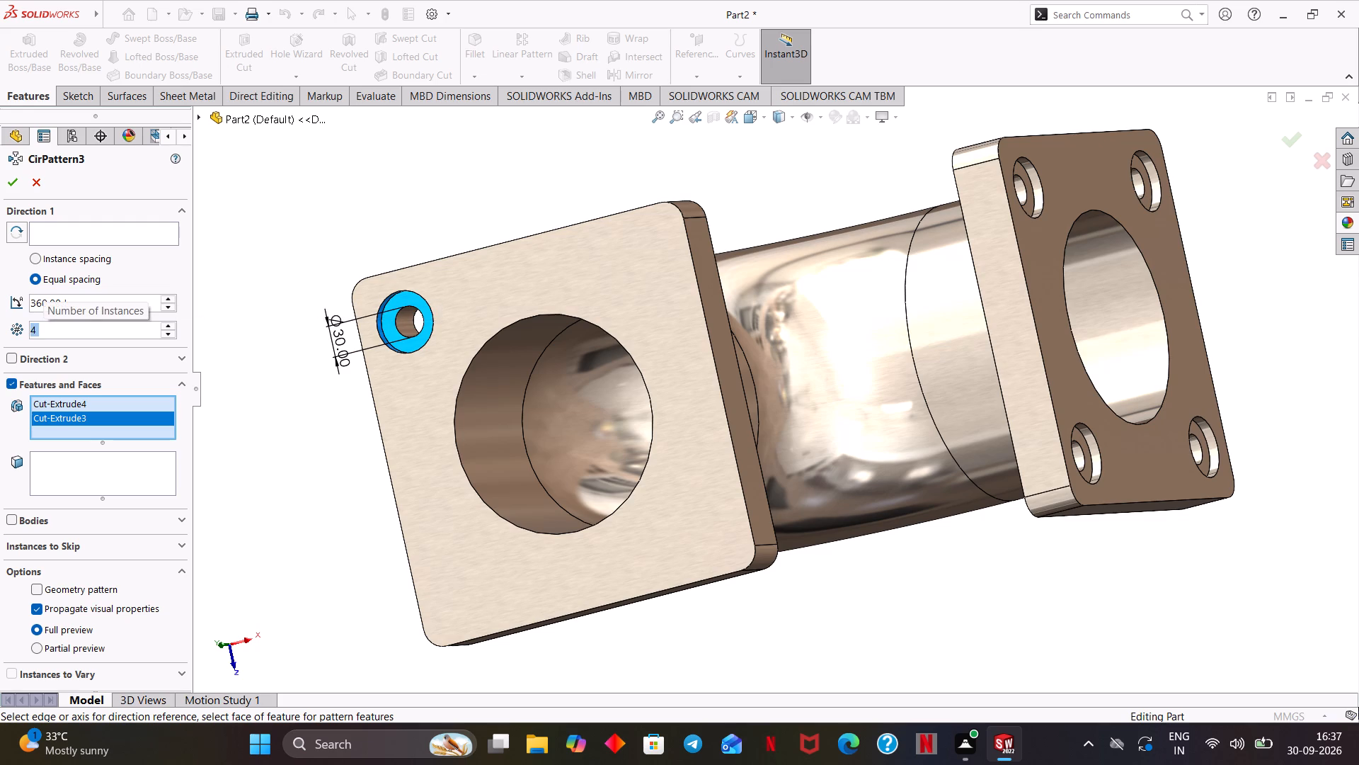
pyautogui.click(137, 236)
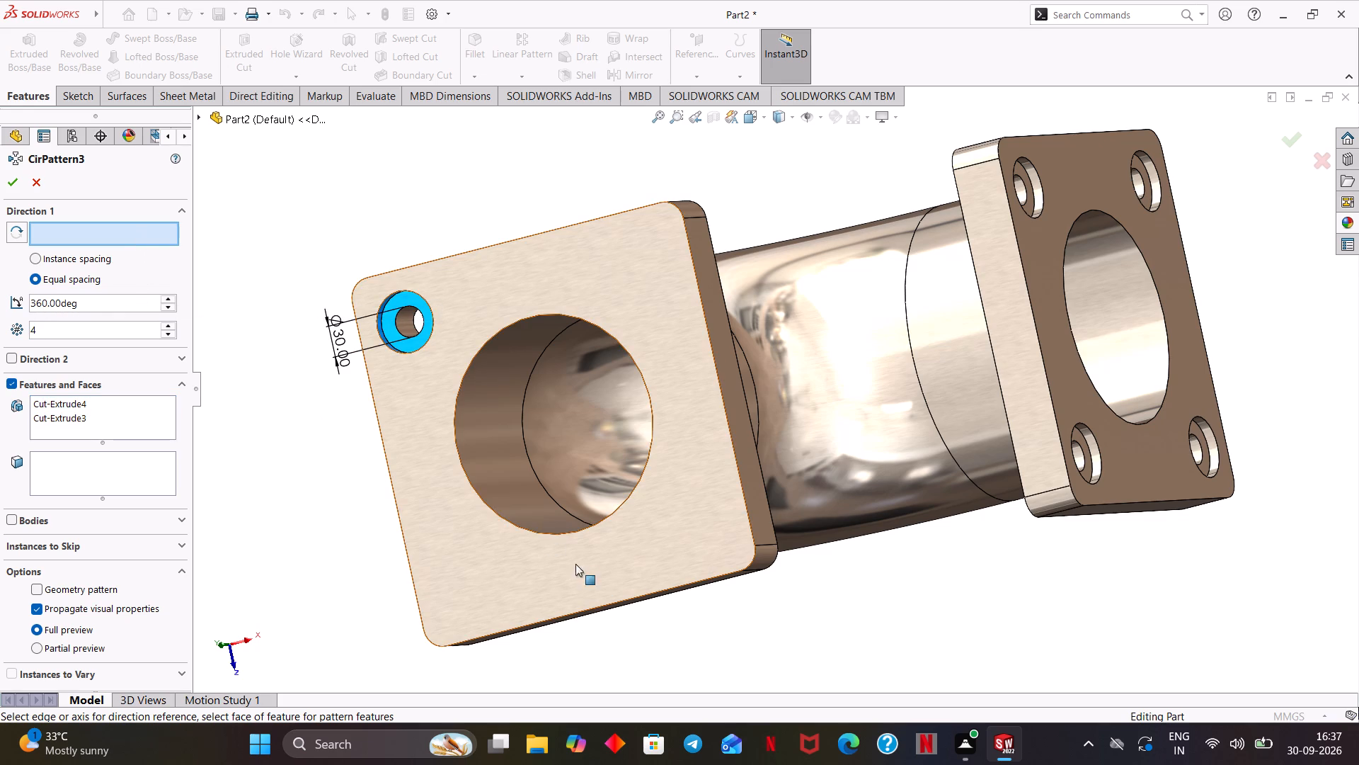
pyautogui.click(504, 498)
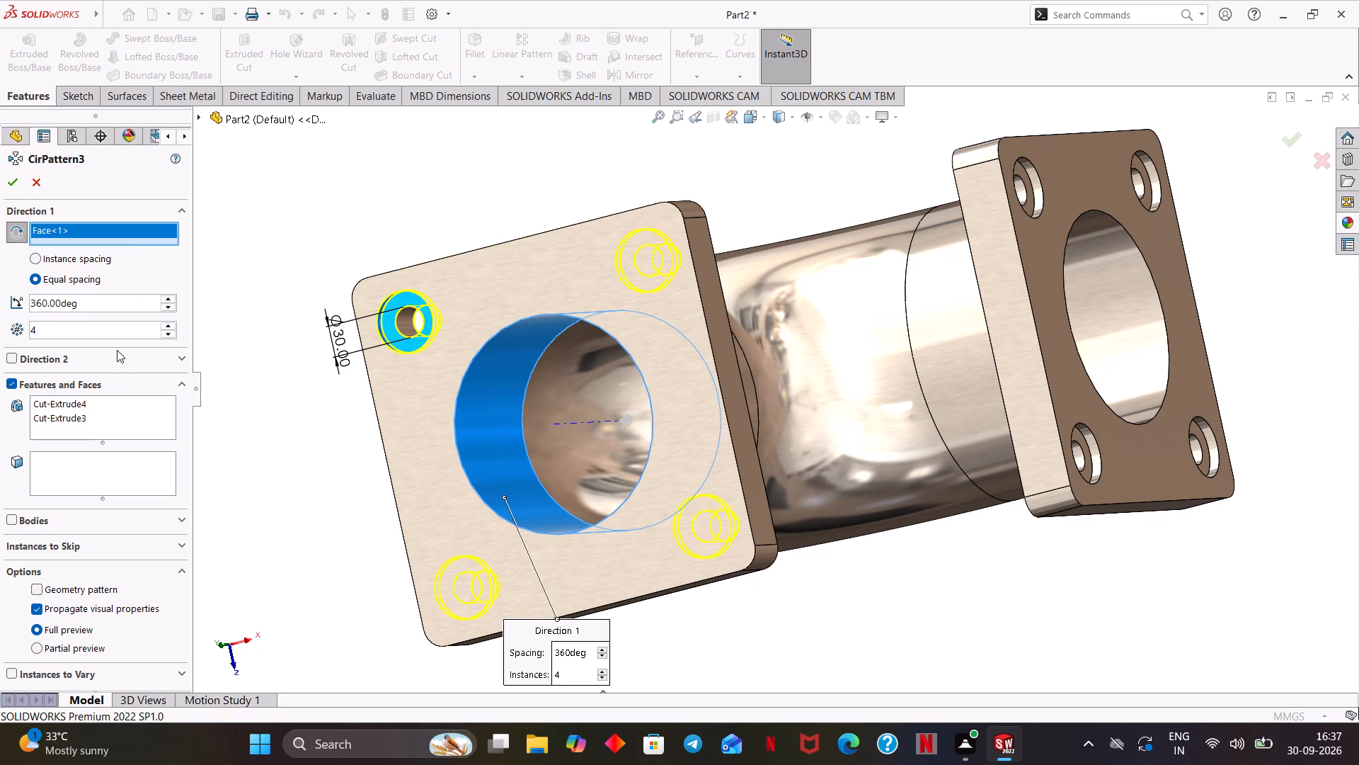
pyautogui.click(19, 182)
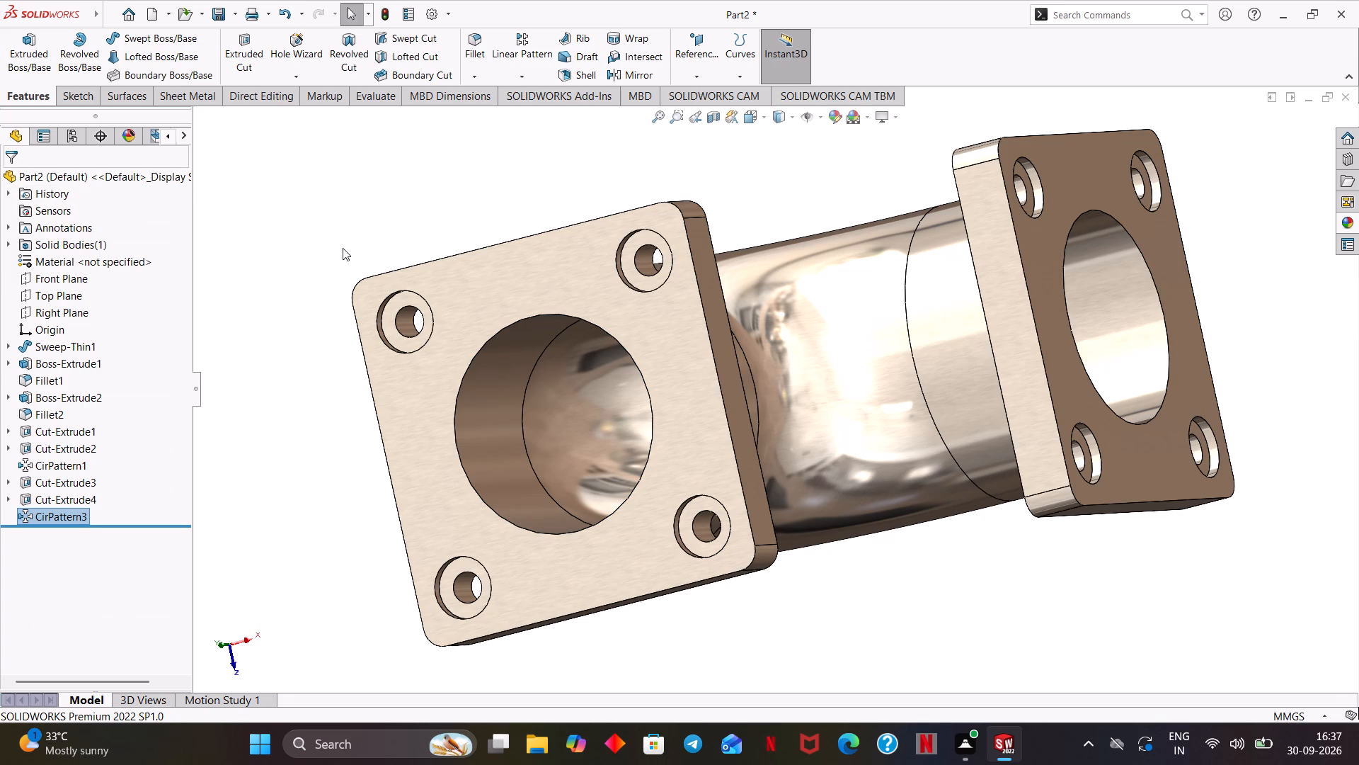
# Inspect the elbow's flanges and its interior using a Front Plane section view with 0 mm offset, and restore the unsectioned isometric view.
pyautogui.moveTo(344, 248); pyautogui.dragTo(379, 251, button='middle')
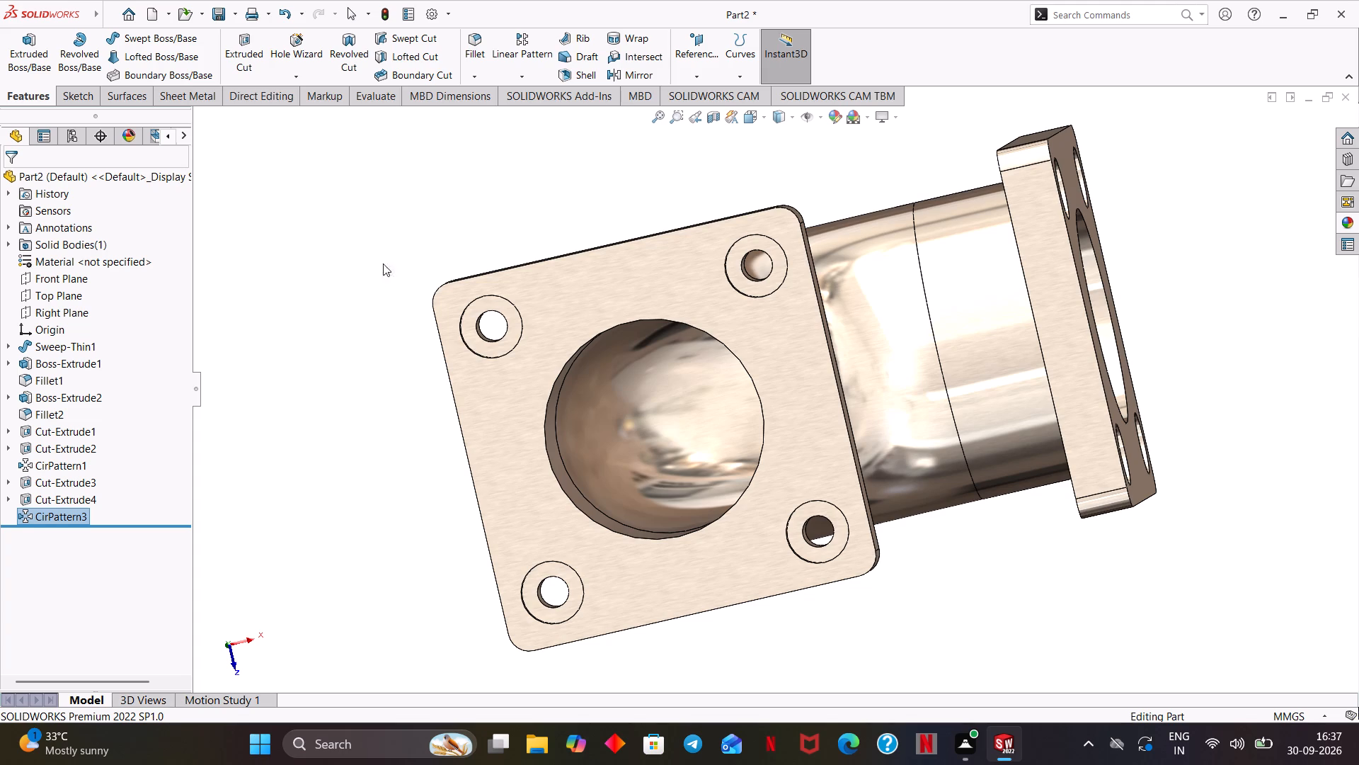
pyautogui.moveTo(360, 476); pyautogui.dragTo(507, 528, button='middle')
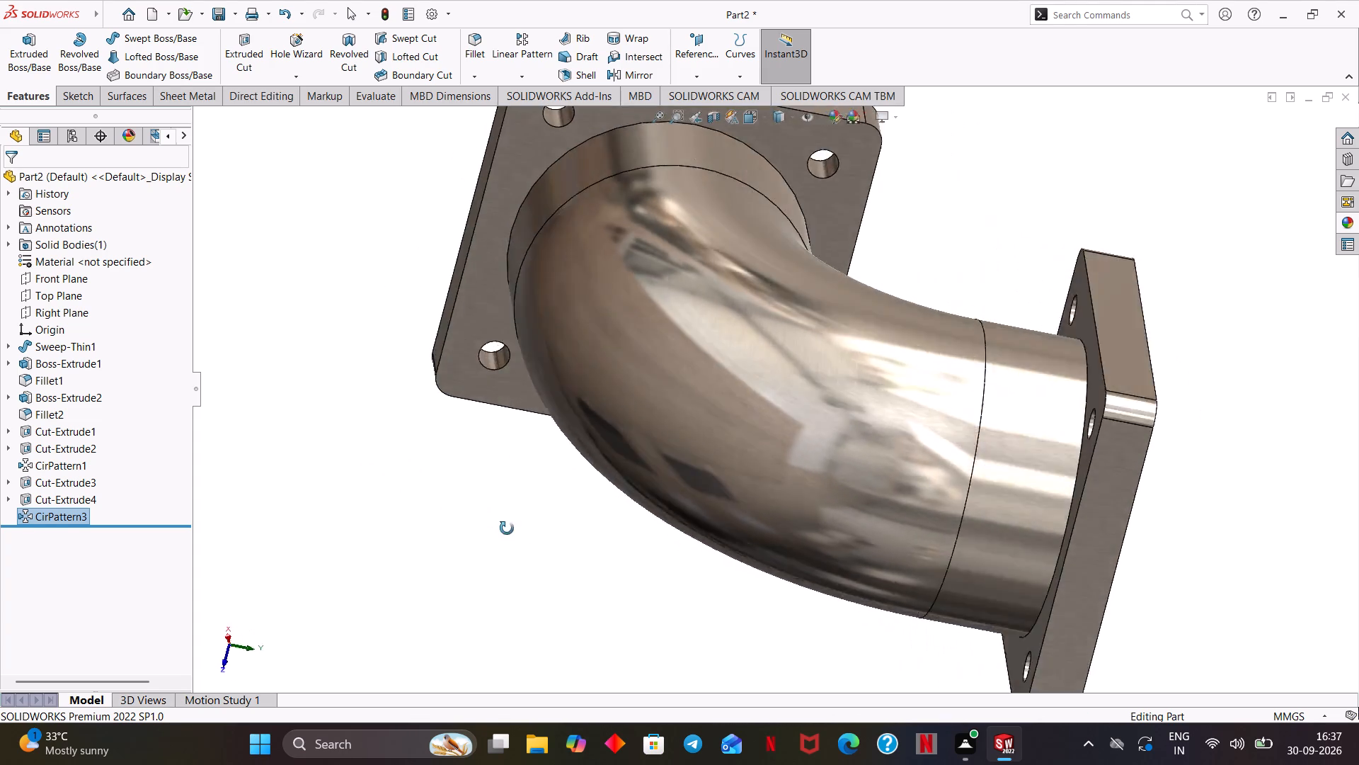
pyautogui.moveTo(507, 528); pyautogui.dragTo(313, 498, button='middle')
pyautogui.hotkey('ctrl', '7')
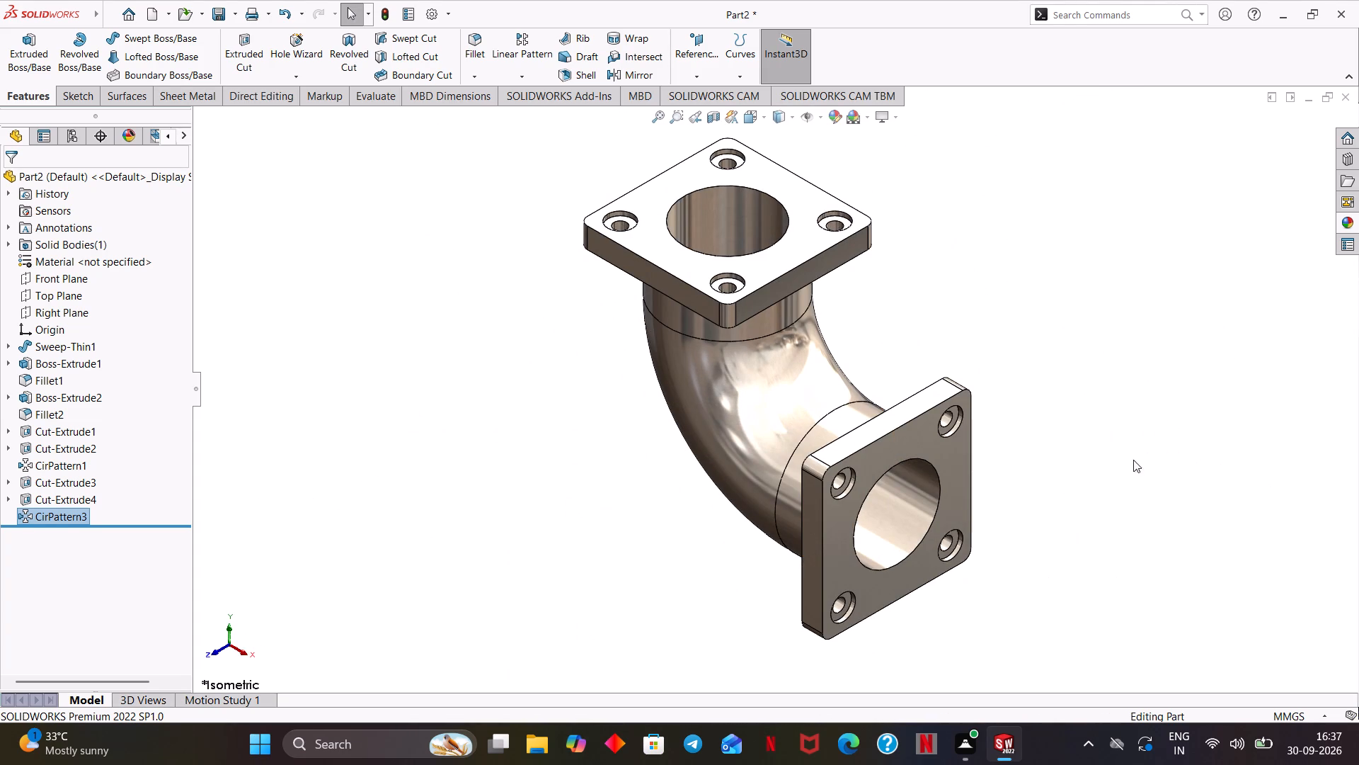
pyautogui.keyDown('ctrl'); pyautogui.moveTo(1122, 463); pyautogui.dragTo(1045, 484, button='middle'); pyautogui.keyUp('ctrl')
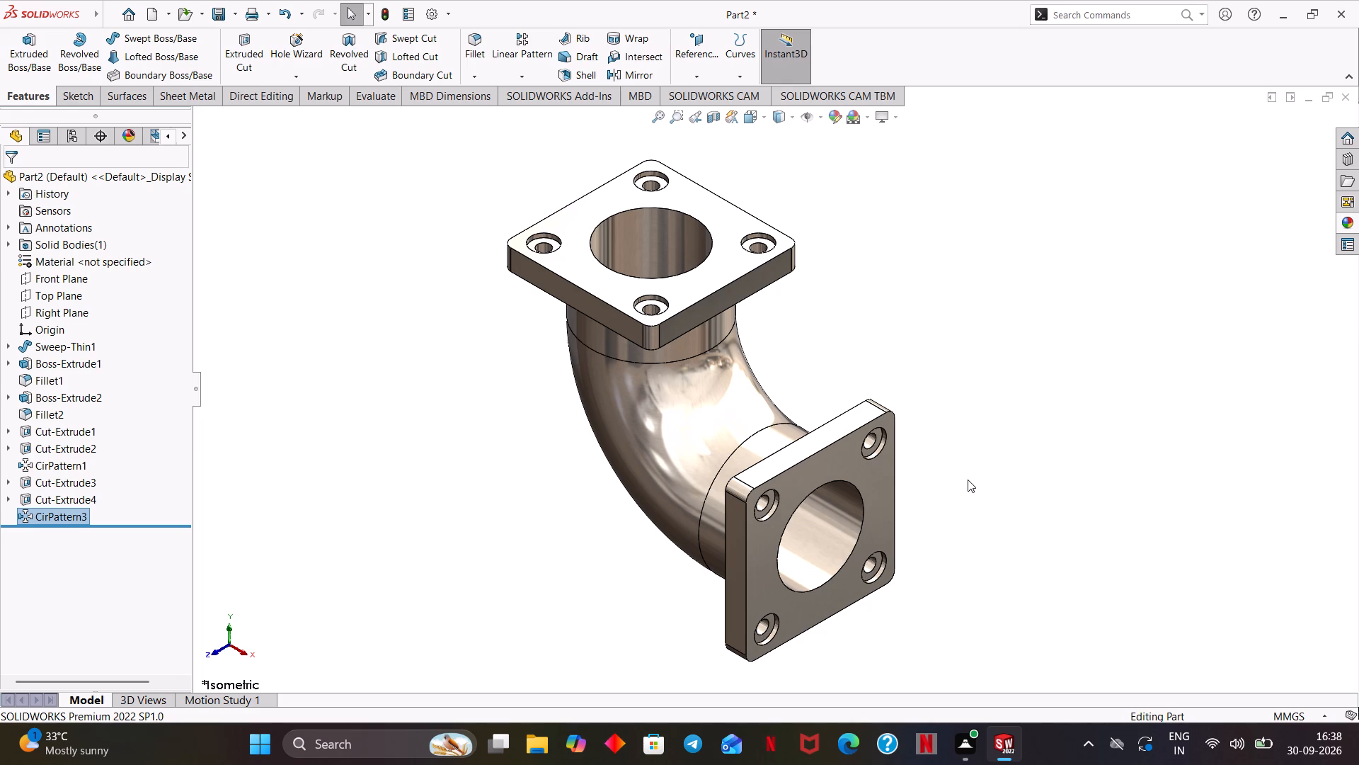
pyautogui.click(709, 117)
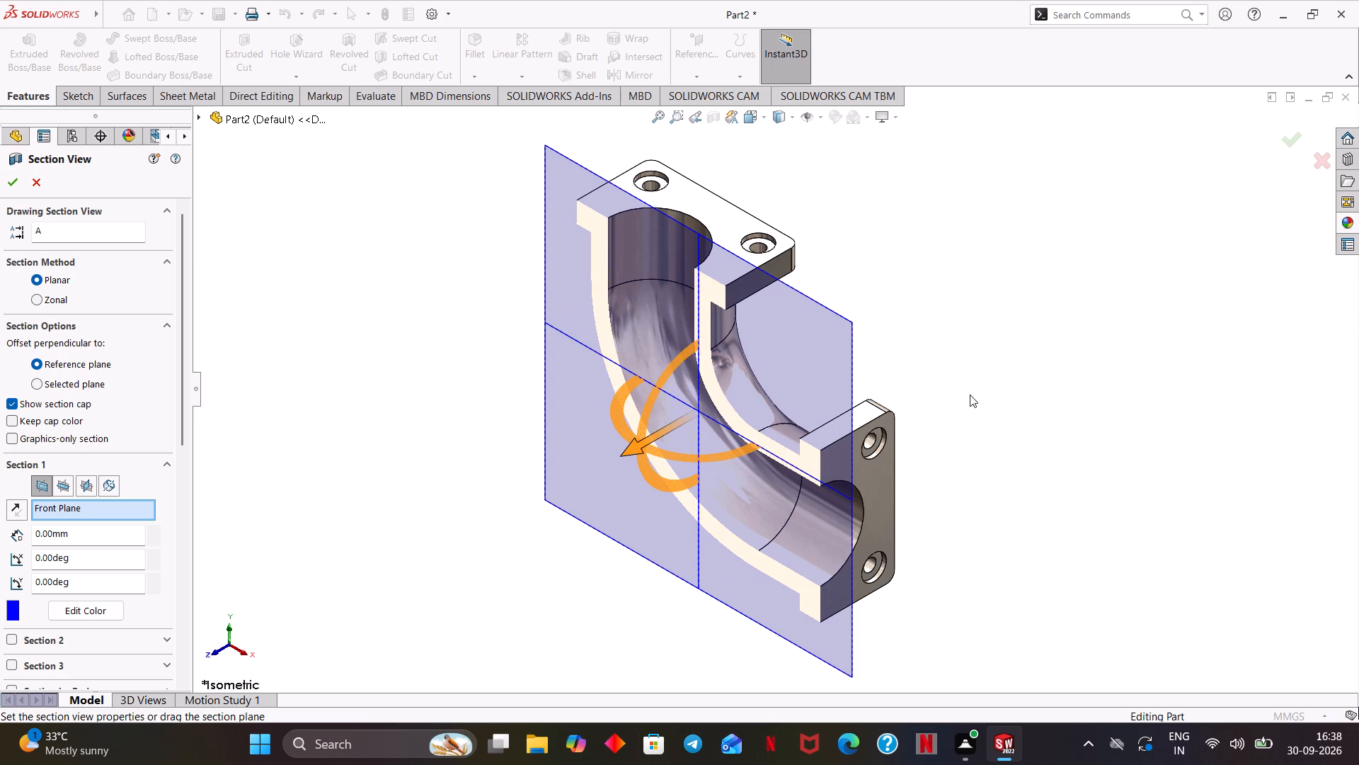
pyautogui.moveTo(970, 395); pyautogui.dragTo(1029, 384, button='middle')
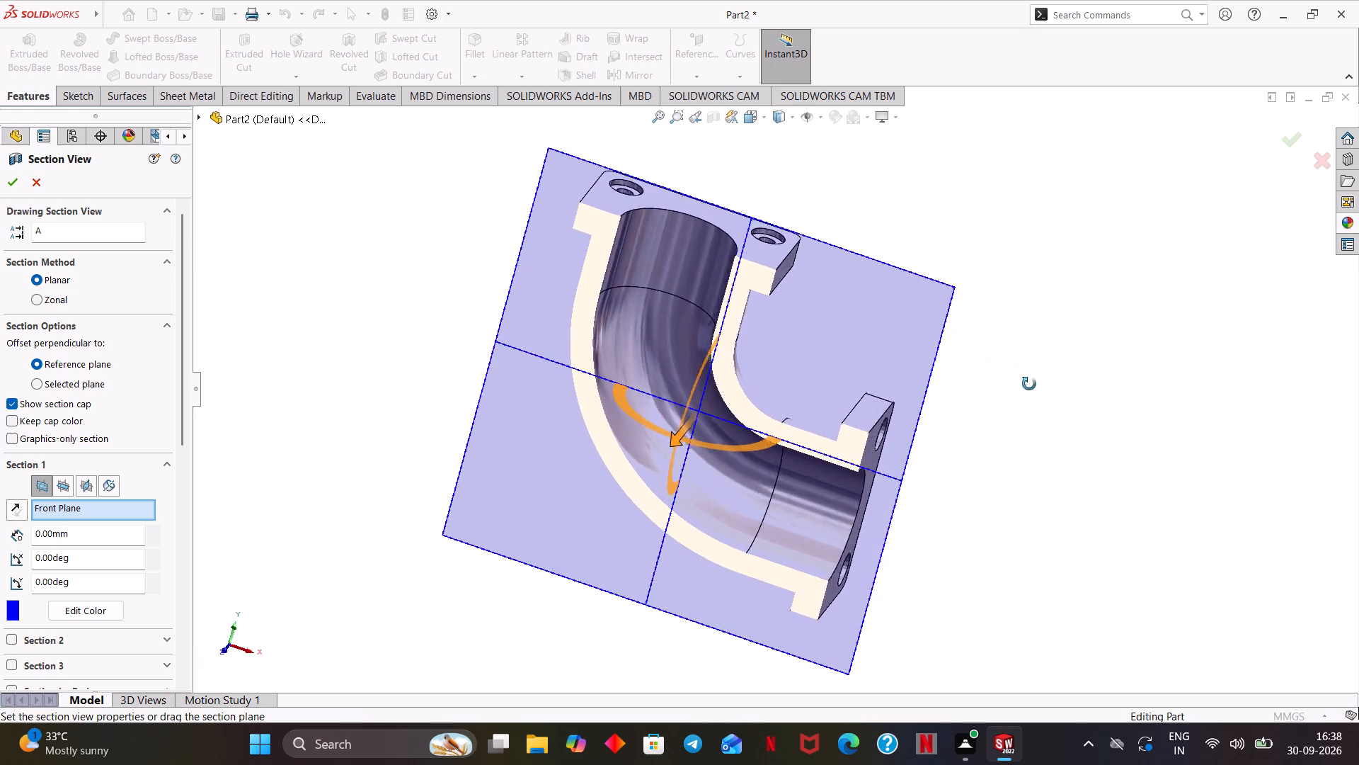
pyautogui.moveTo(1029, 384); pyautogui.dragTo(1021, 412, button='middle')
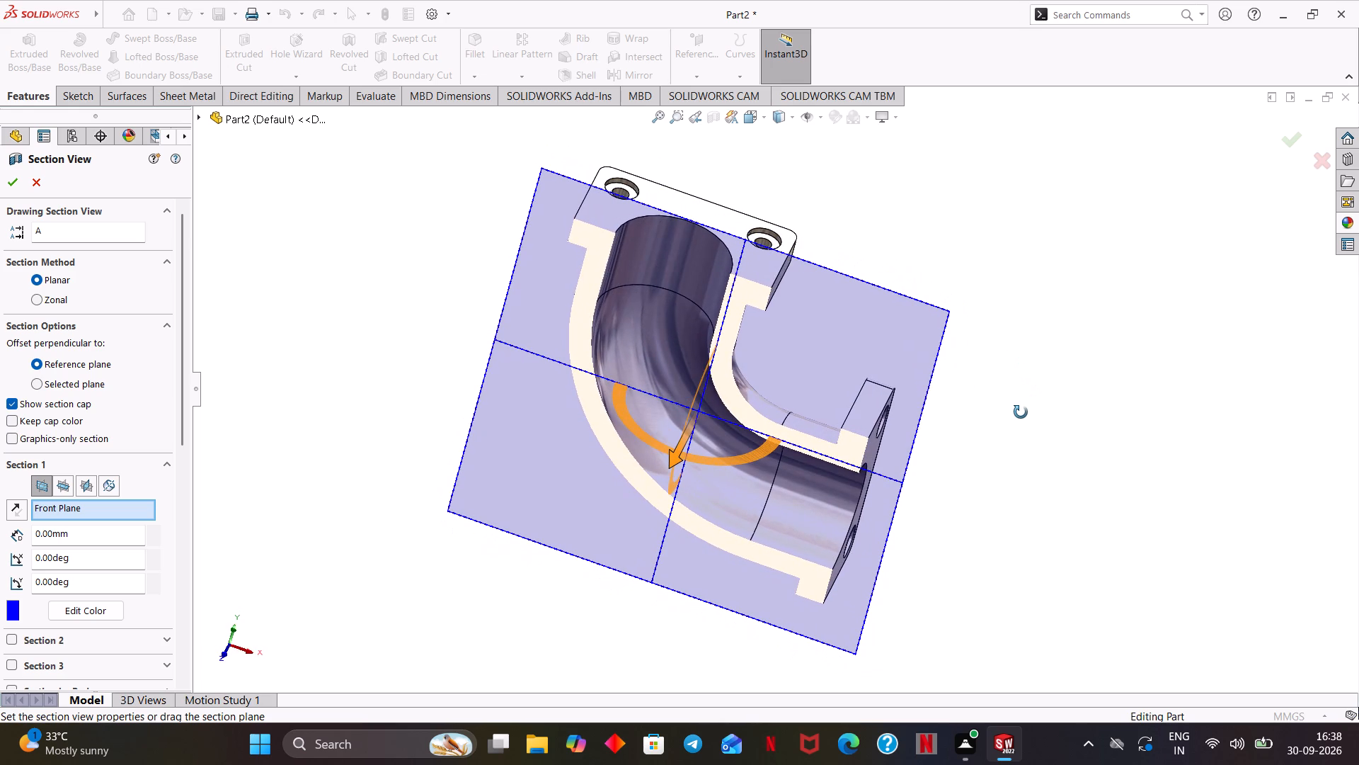
pyautogui.moveTo(1021, 412); pyautogui.dragTo(944, 428, button='middle')
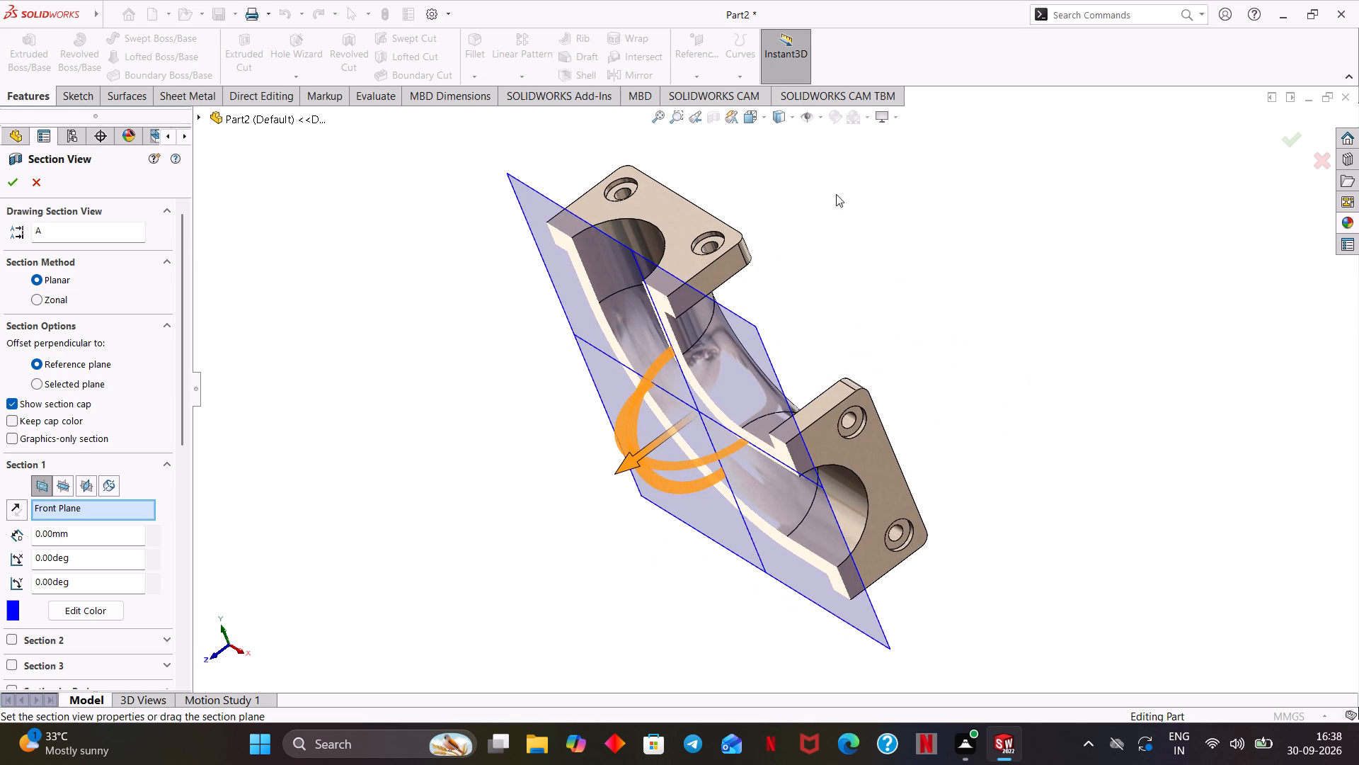
pyautogui.click(1279, 134)
pyautogui.click(977, 373)
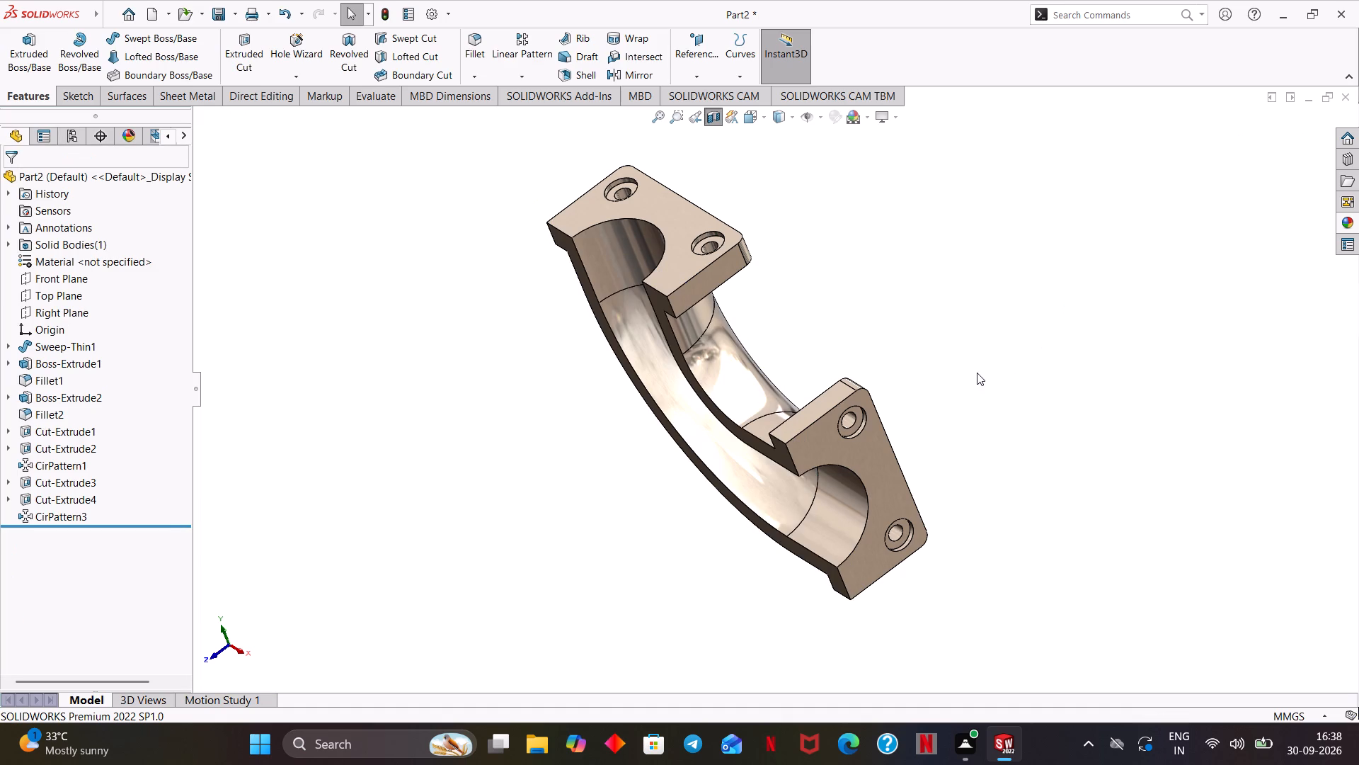
pyautogui.moveTo(976, 368); pyautogui.dragTo(941, 349, button='middle')
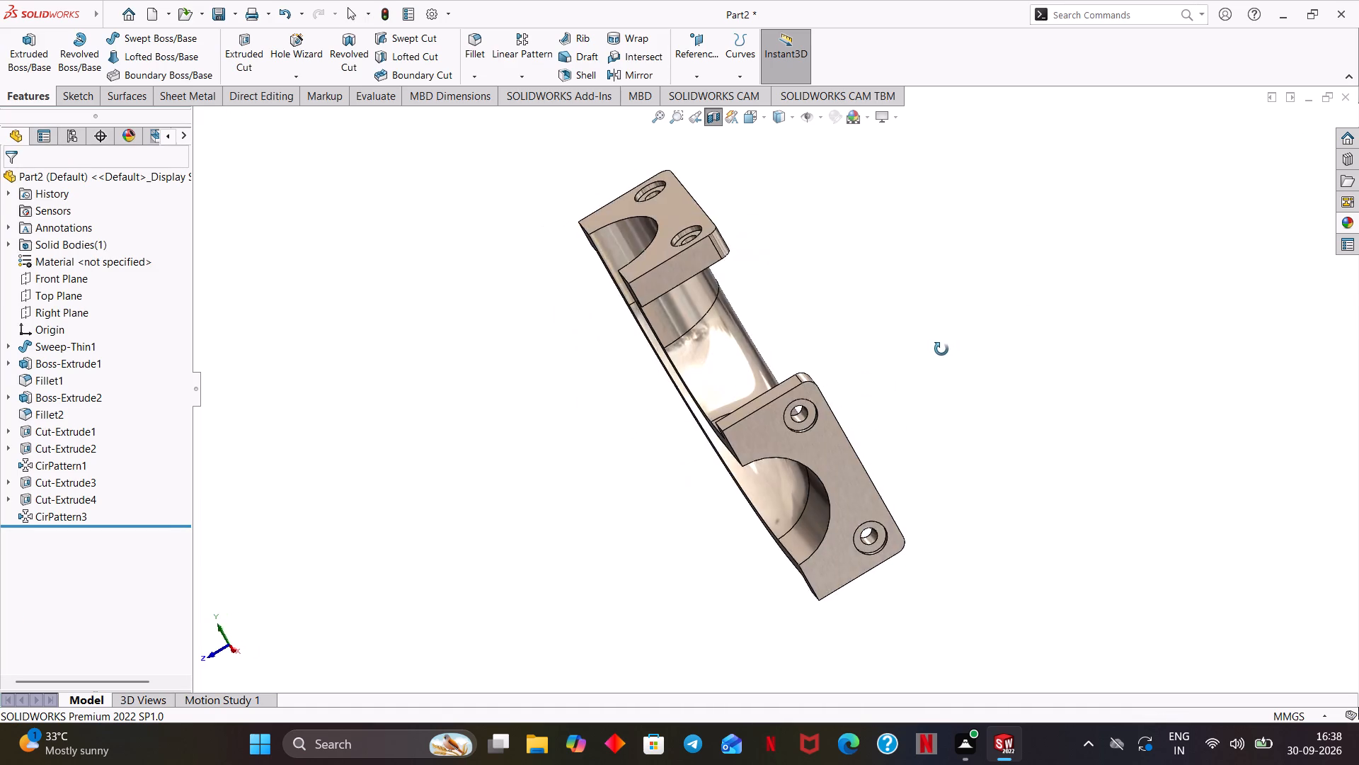
pyautogui.moveTo(941, 349); pyautogui.dragTo(404, 465, button='middle')
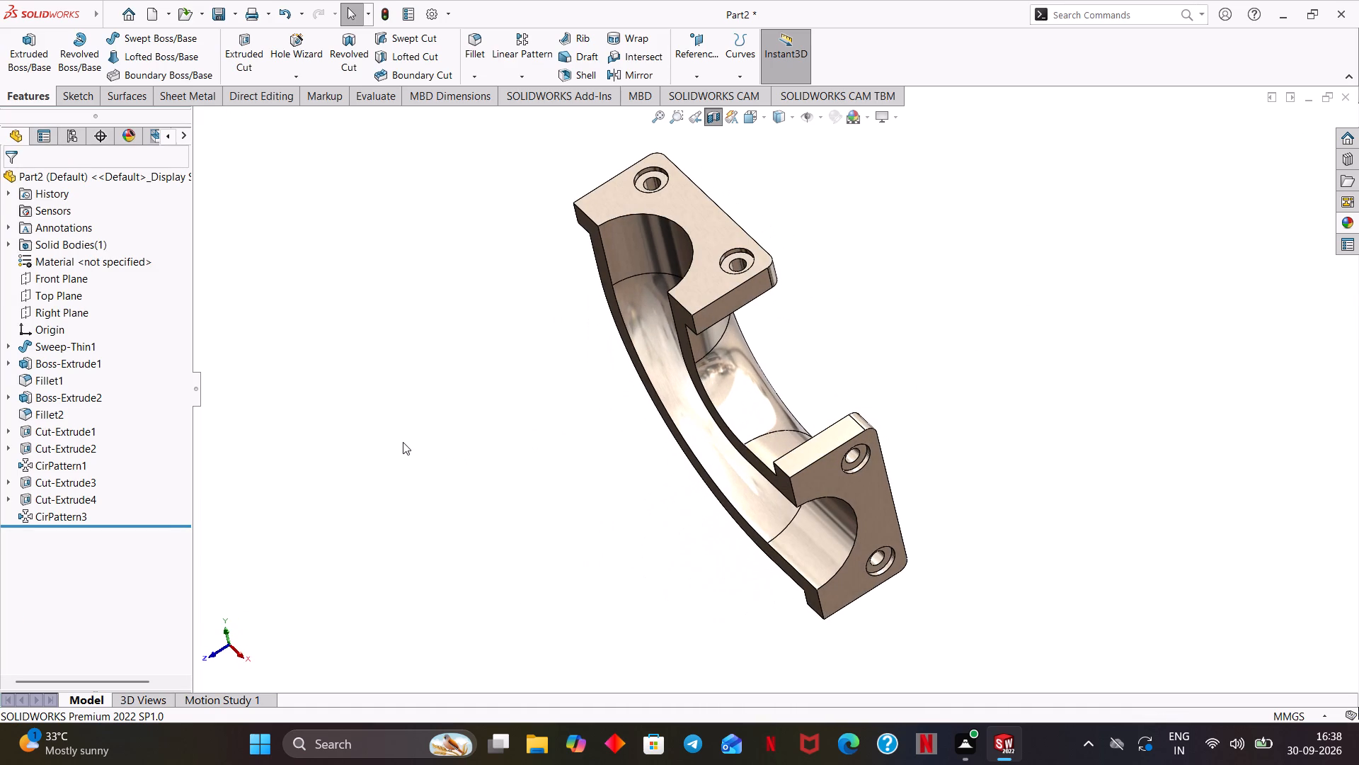
pyautogui.hotkey('ctrl', '7')
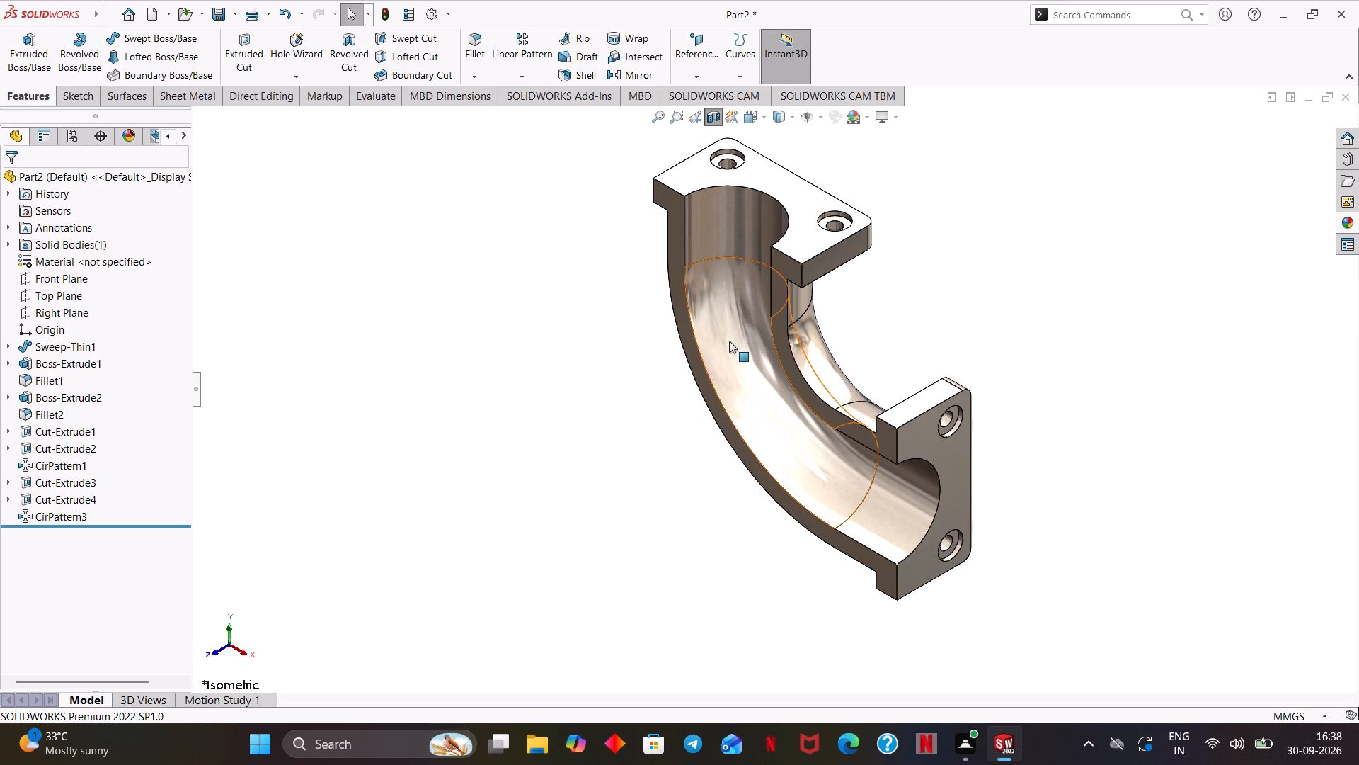
pyautogui.click(710, 110)
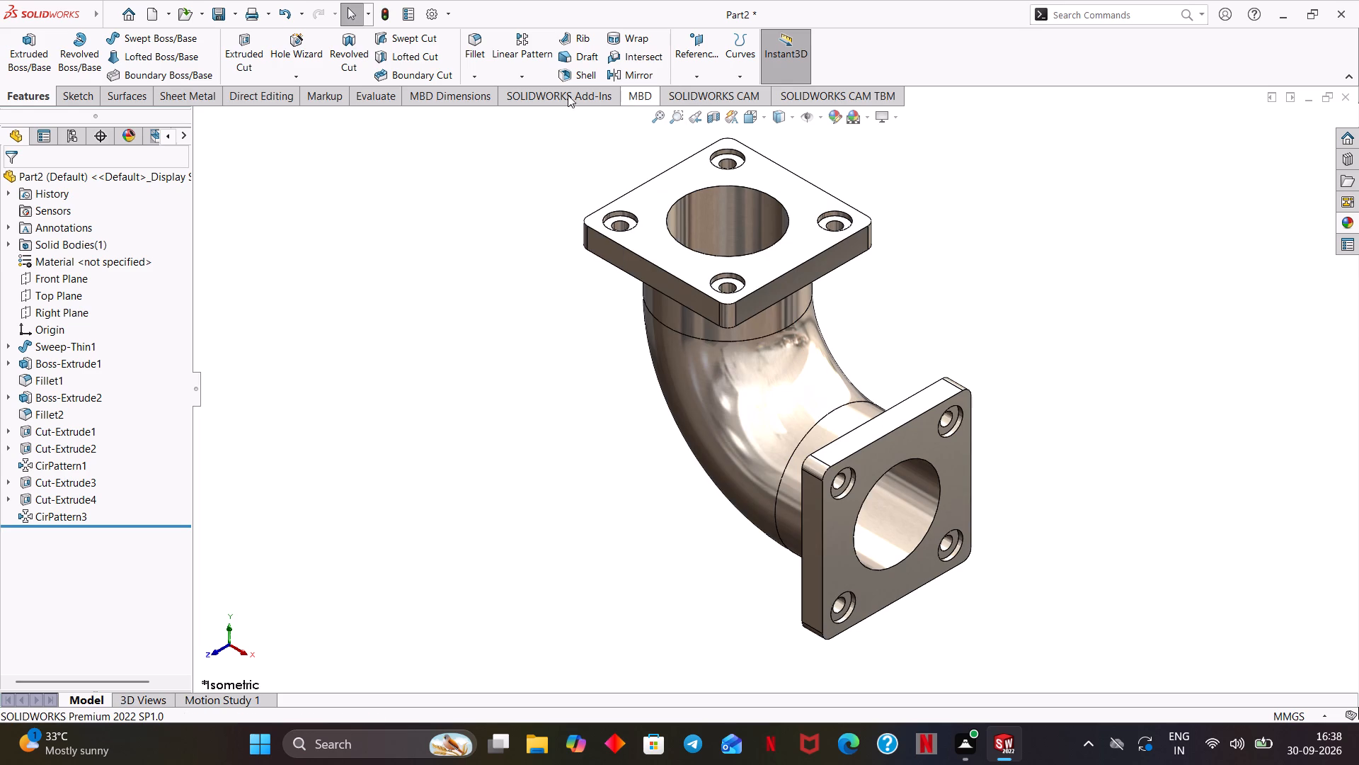
# Chamfer the outer bore edges of both flanges with a 10 mm distance at 45 degrees.
pyautogui.click(478, 84)
pyautogui.click(479, 110)
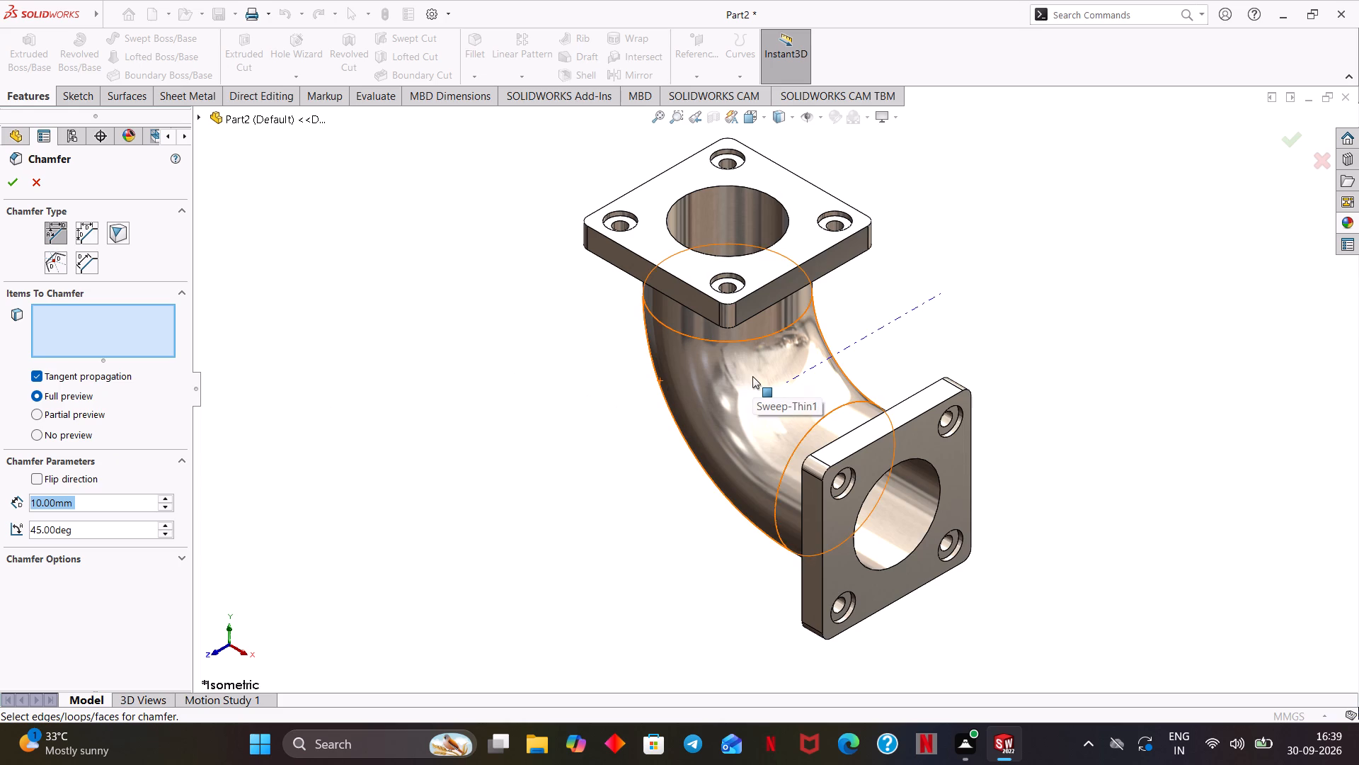
pyautogui.click(920, 543)
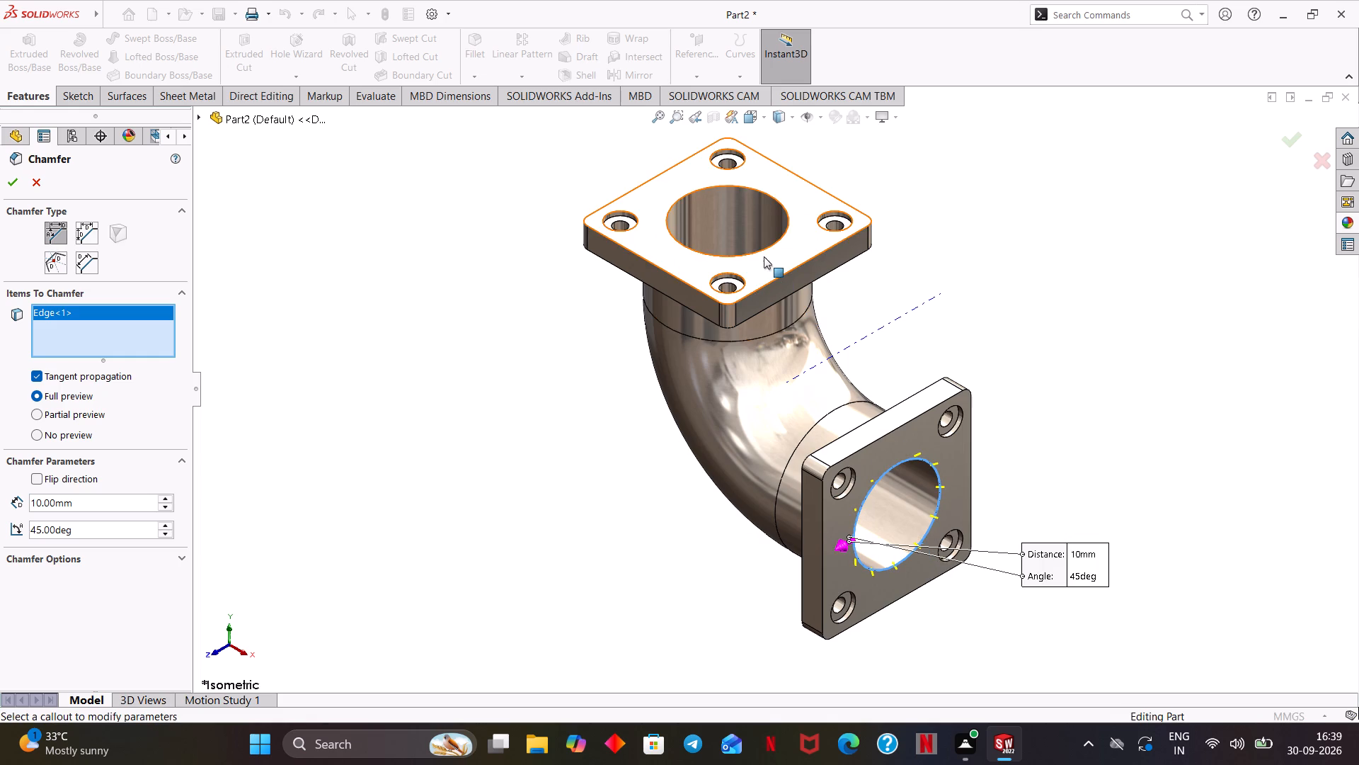
pyautogui.moveTo(764, 256); pyautogui.dragTo(751, 390, button='middle')
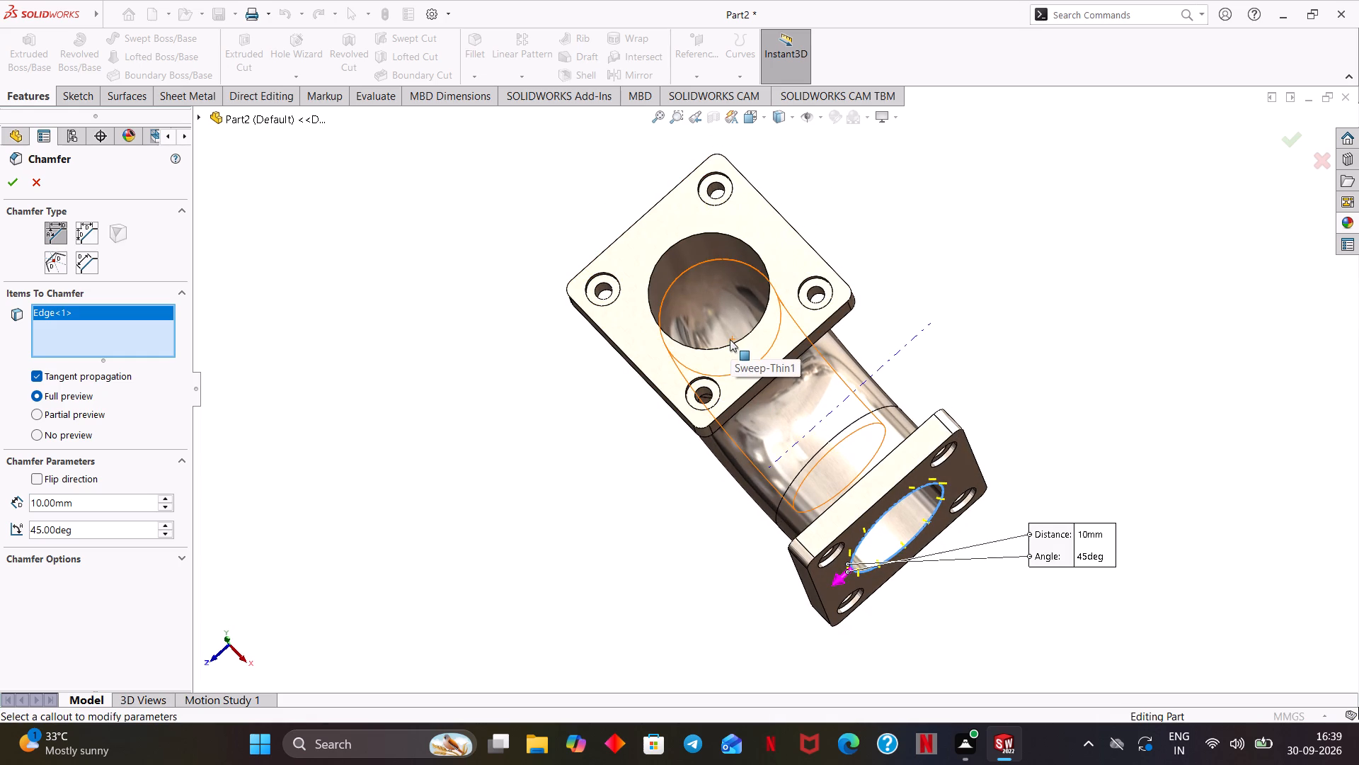
pyautogui.moveTo(730, 341); pyautogui.dragTo(785, 318, button='middle')
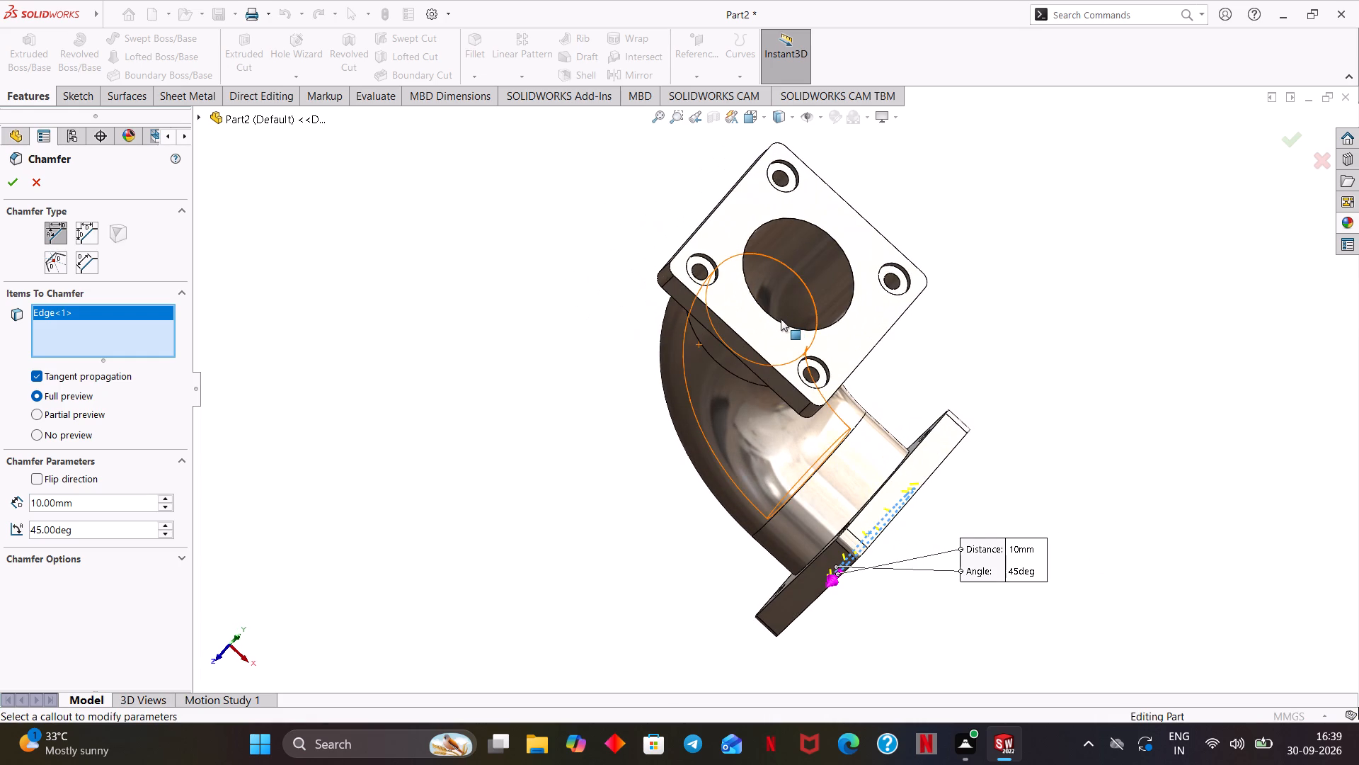
pyautogui.click(850, 300)
pyautogui.moveTo(954, 327); pyautogui.dragTo(953, 309, button='middle')
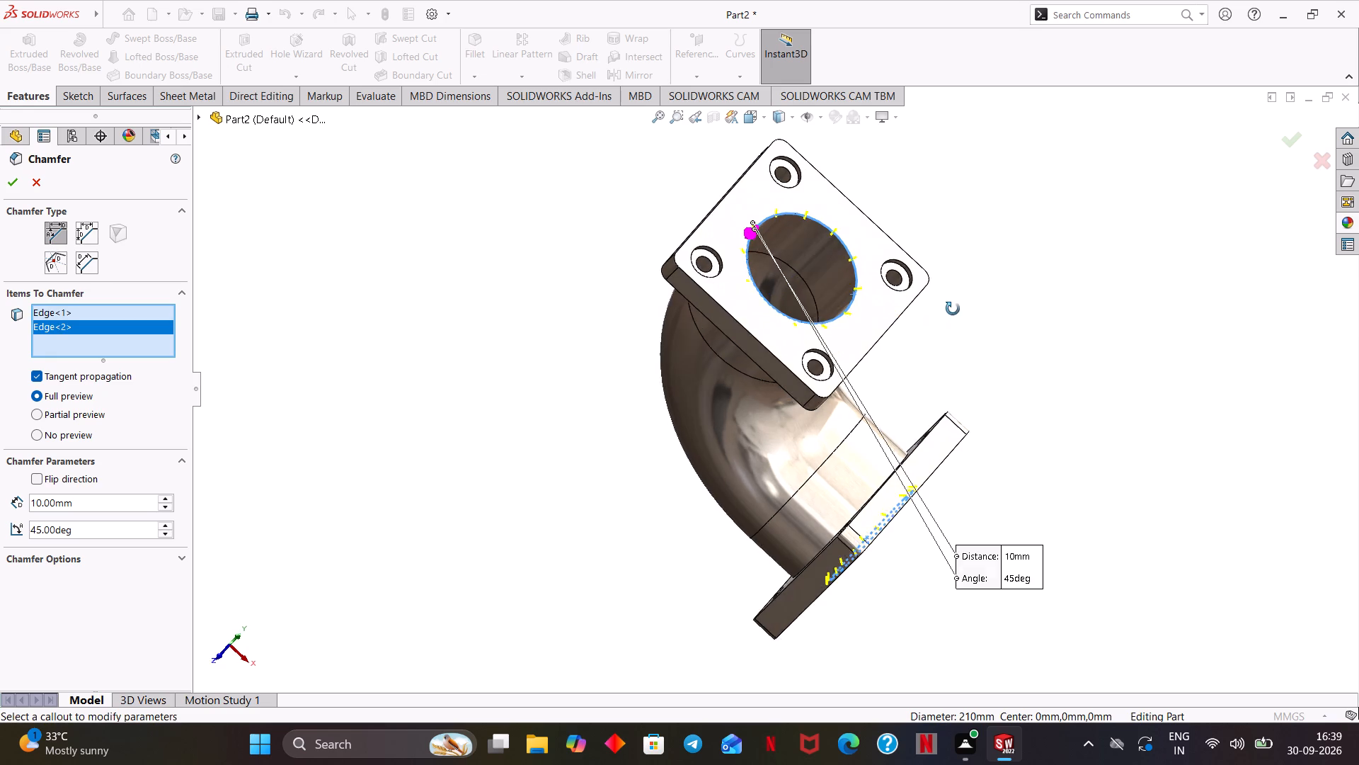
pyautogui.moveTo(953, 309); pyautogui.dragTo(927, 274, button='middle')
pyautogui.click(12, 181)
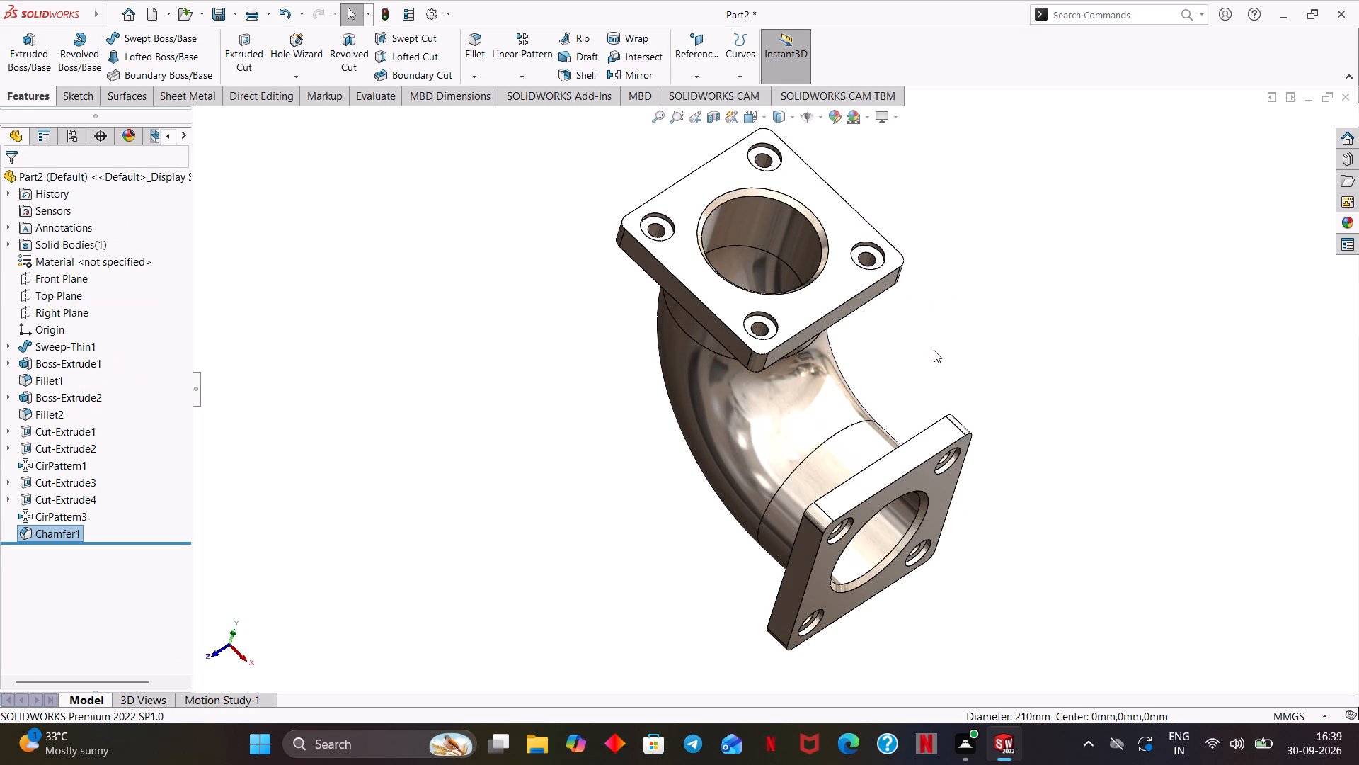
pyautogui.click(953, 353)
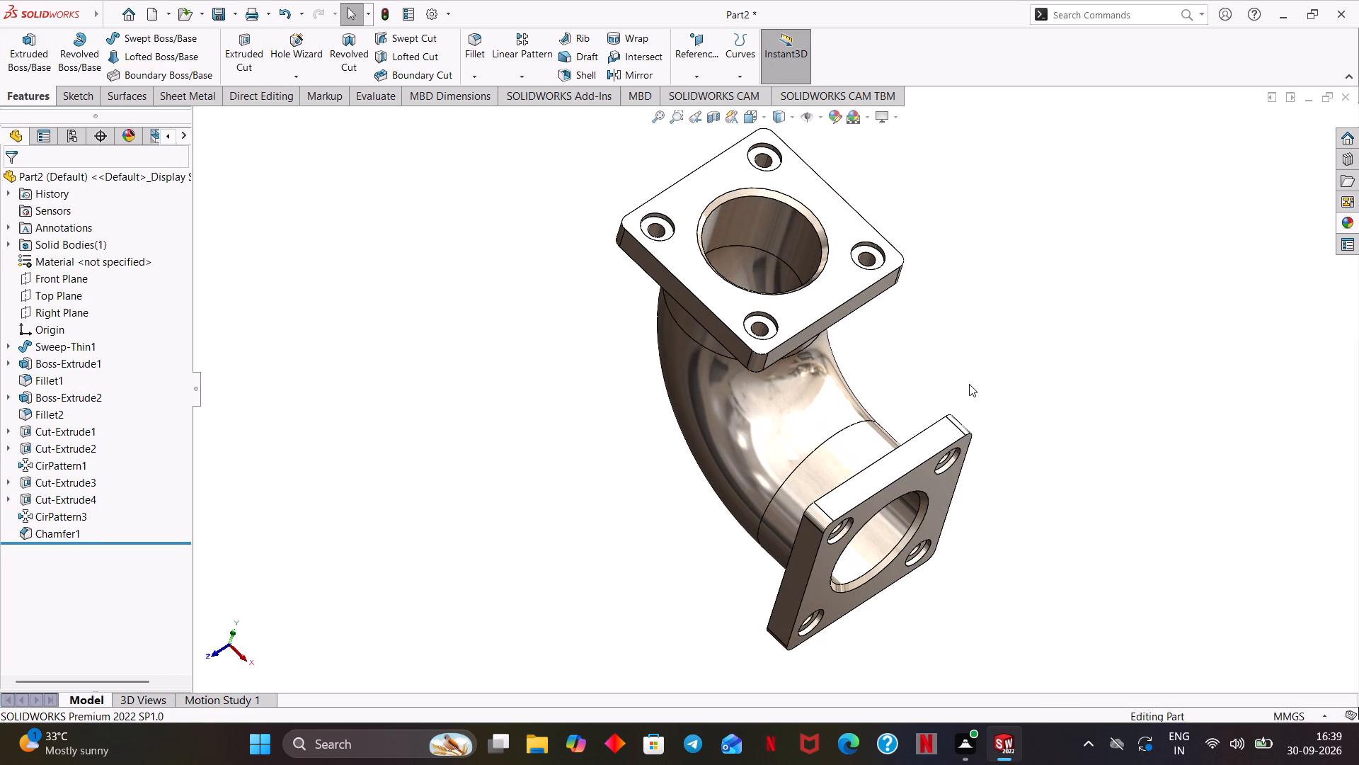
# Inspect the chamfered bores and both flanges, and return the model to the isometric view.
pyautogui.hotkey('ctrl', '7')
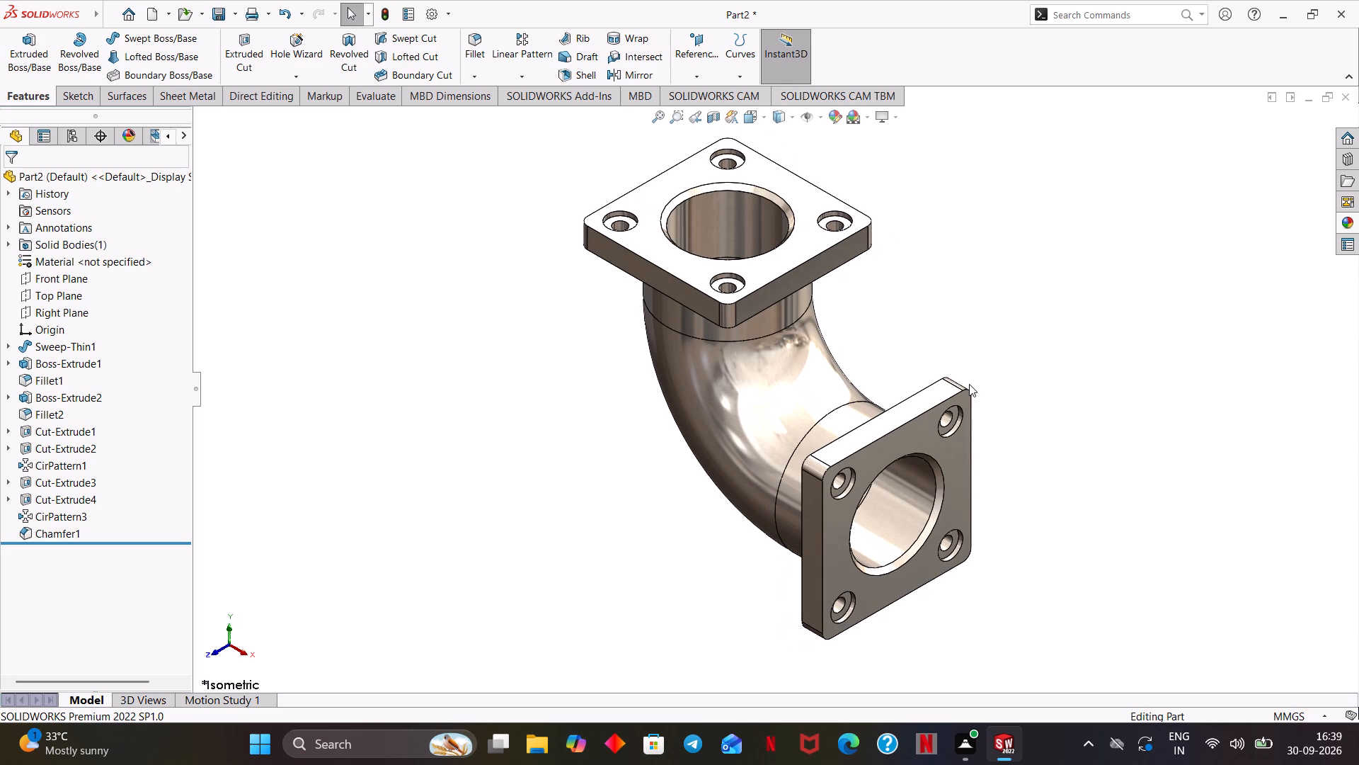
pyautogui.scroll(1, 1027, 438)
pyautogui.scroll(-1, 1029, 436)
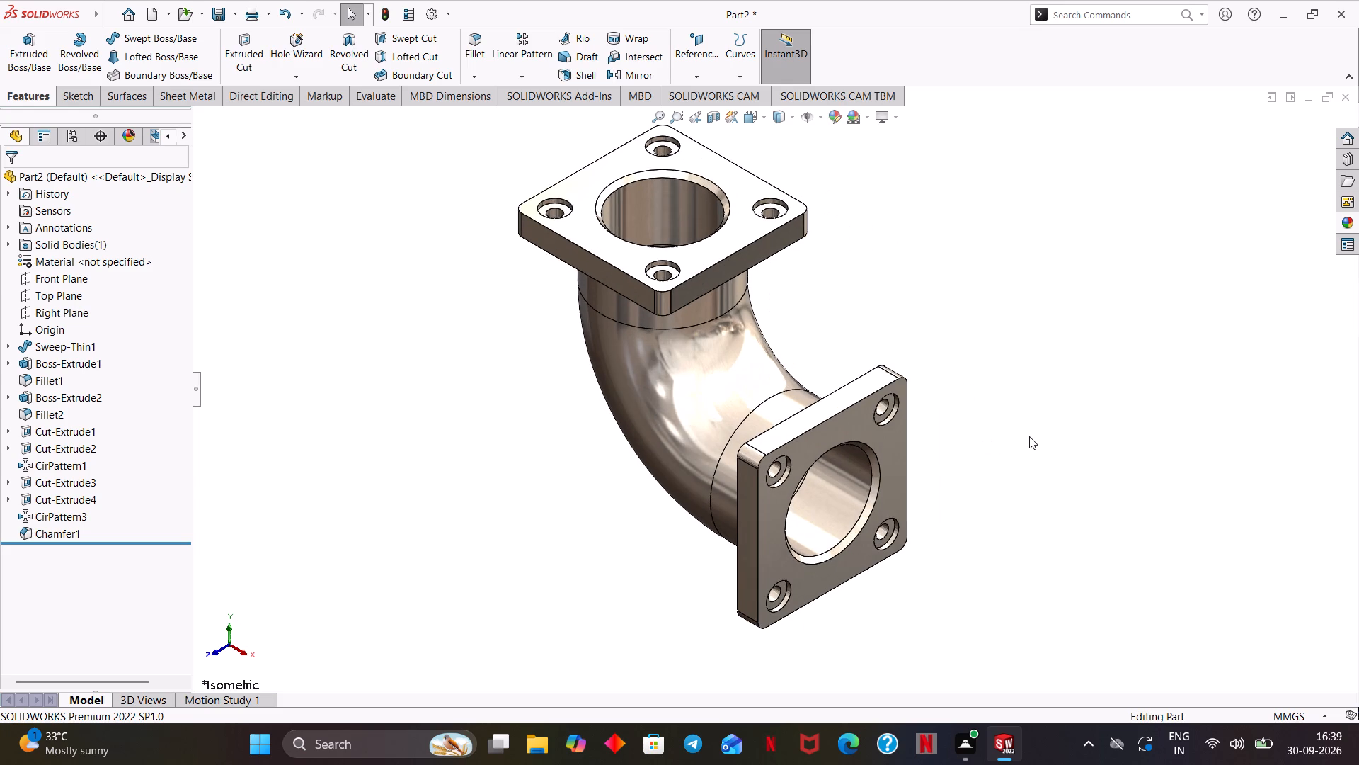
pyautogui.keyDown('ctrl'); pyautogui.moveTo(1033, 433); pyautogui.dragTo(1019, 471, button='middle'); pyautogui.keyUp('ctrl')
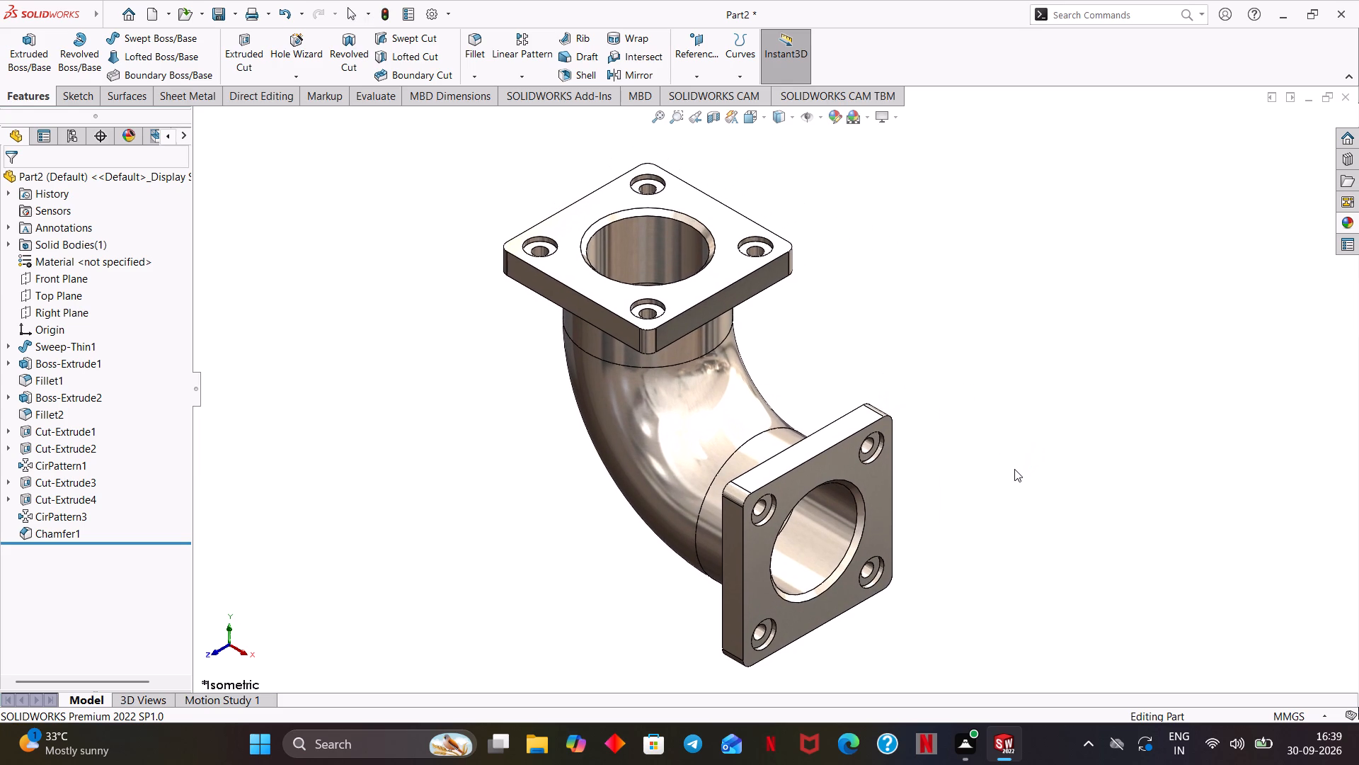
pyautogui.moveTo(1014, 473); pyautogui.dragTo(1004, 515, button='middle')
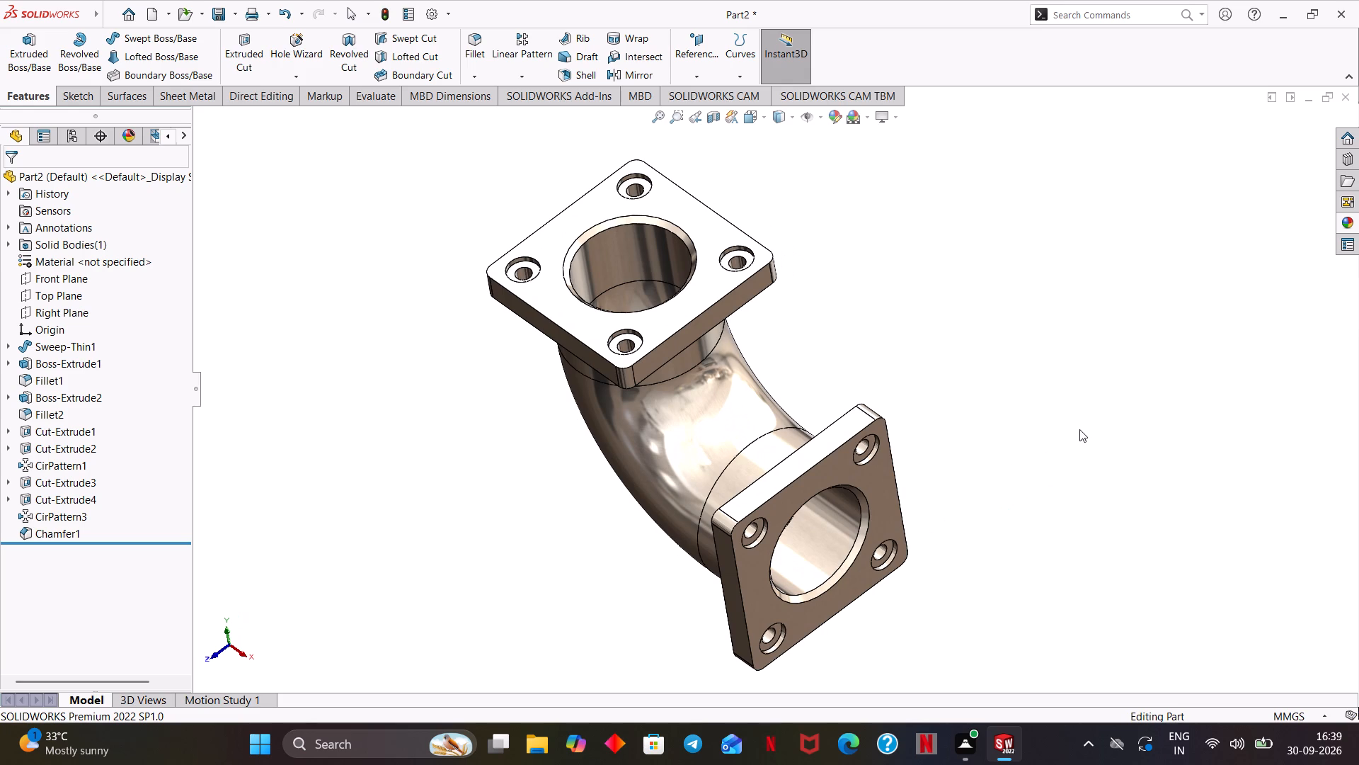
pyautogui.hotkey('ctrl', '7')
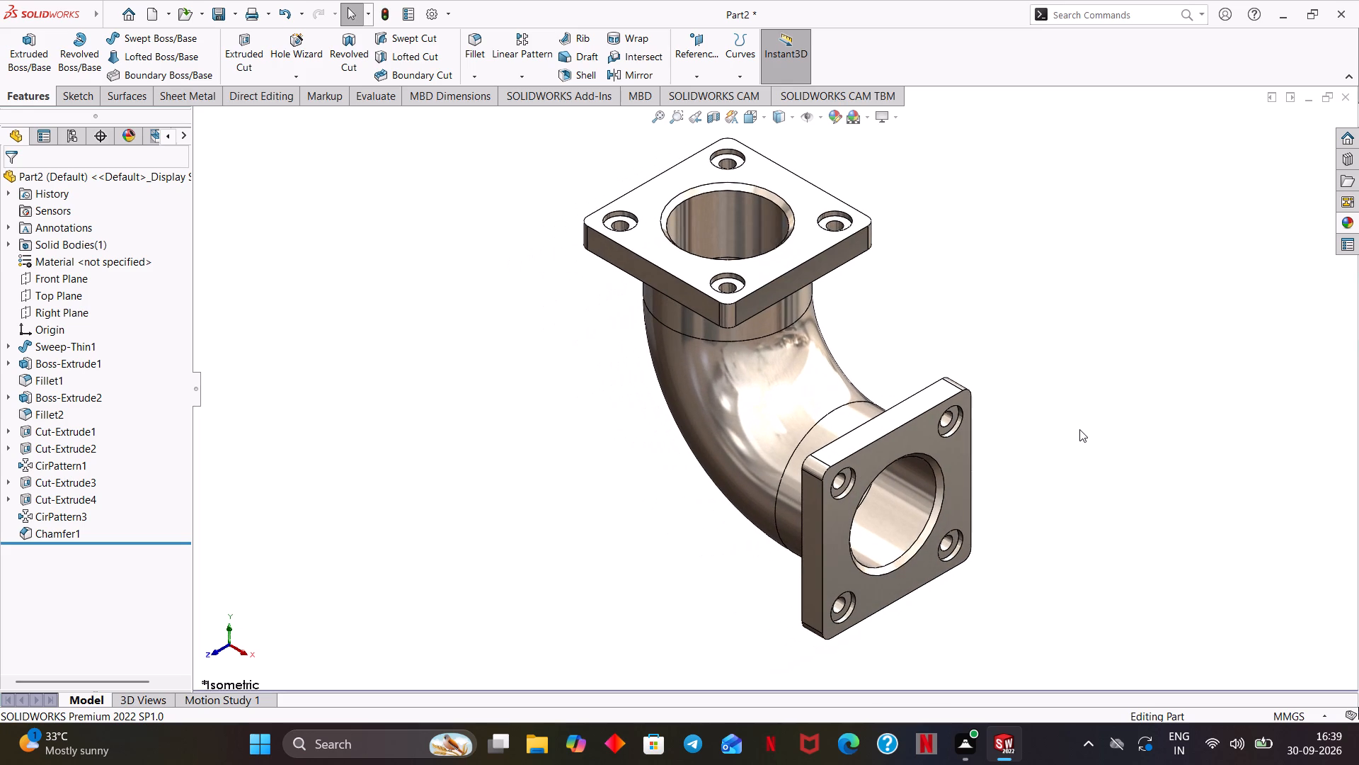
# Inspect the finished elbow from all around, including the outer bend, the backs of the flanges and the bolt holes.
pyautogui.scroll(1, 1064, 451)
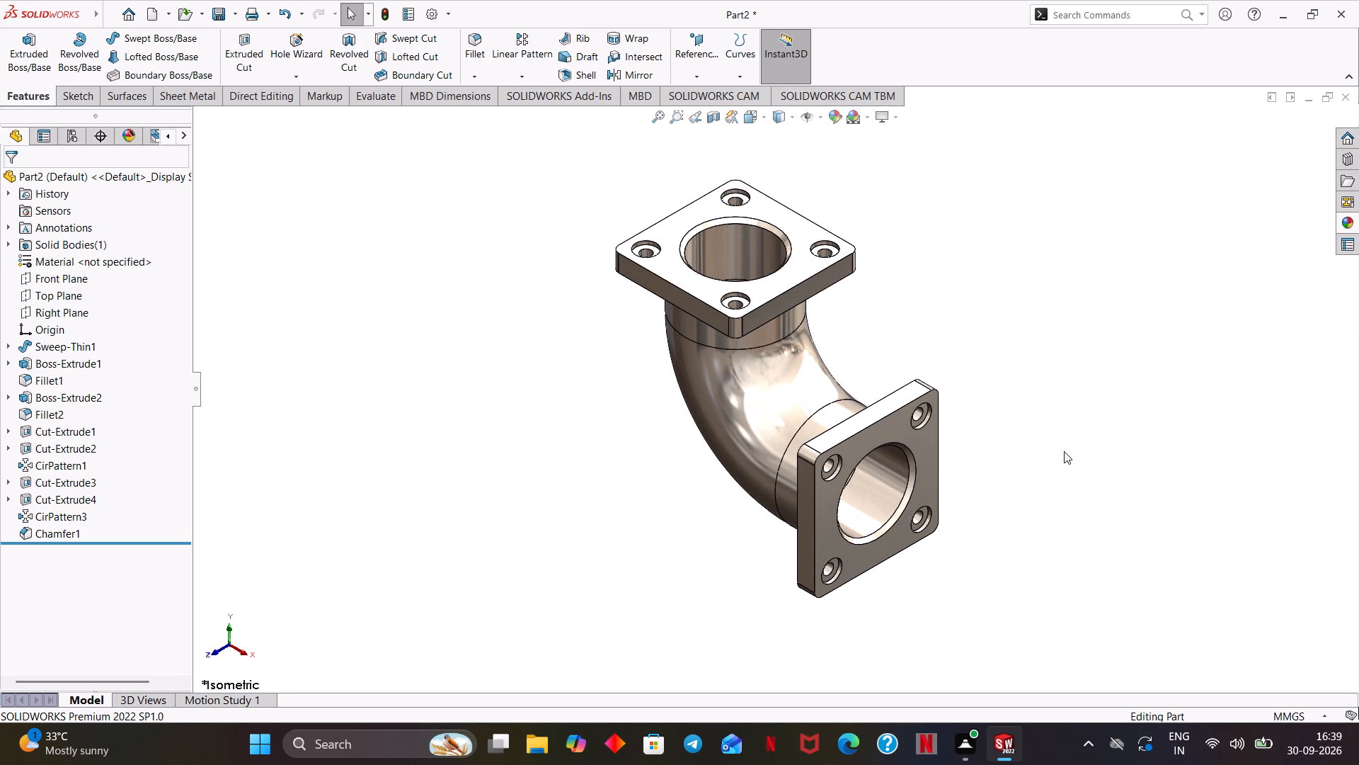
pyautogui.scroll(-1, 1064, 451)
pyautogui.moveTo(1064, 451); pyautogui.dragTo(1197, 448, button='middle')
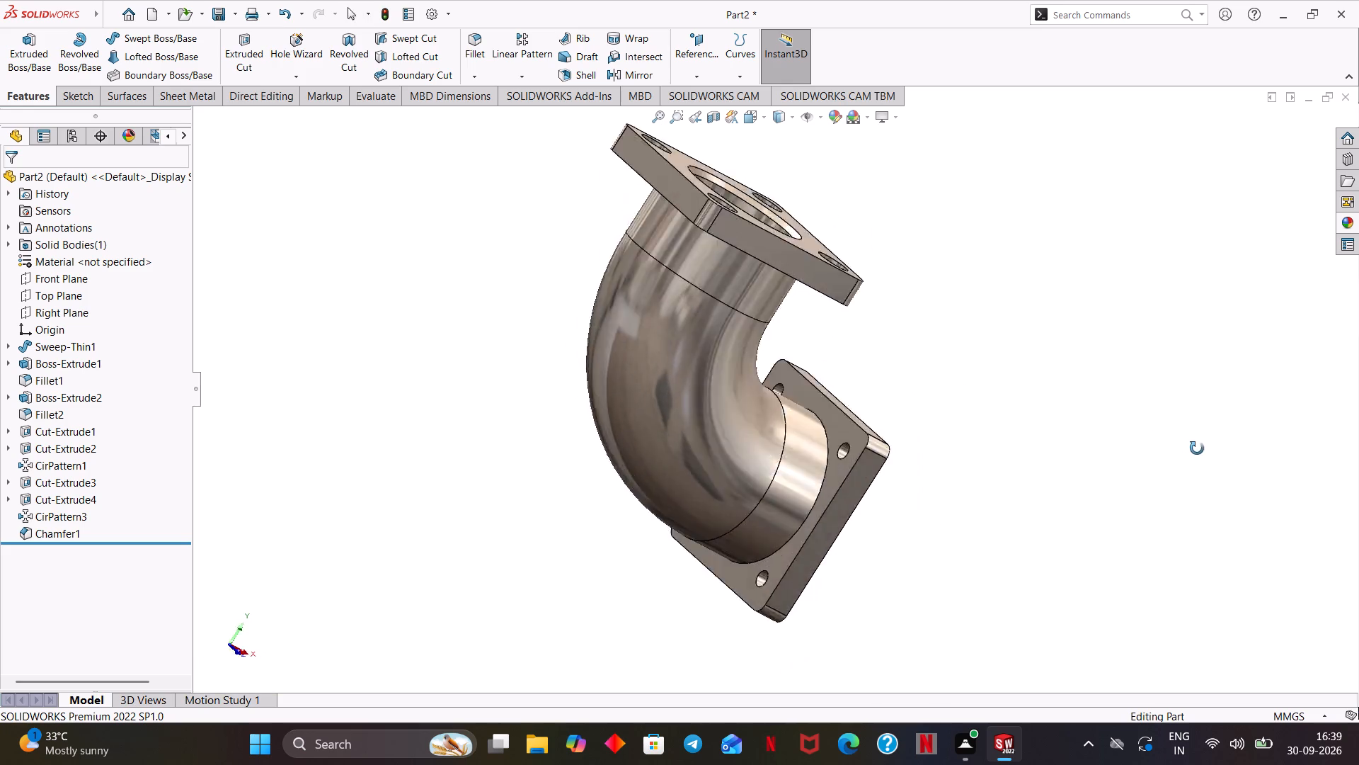
pyautogui.moveTo(1197, 448); pyautogui.dragTo(949, 497, button='middle')
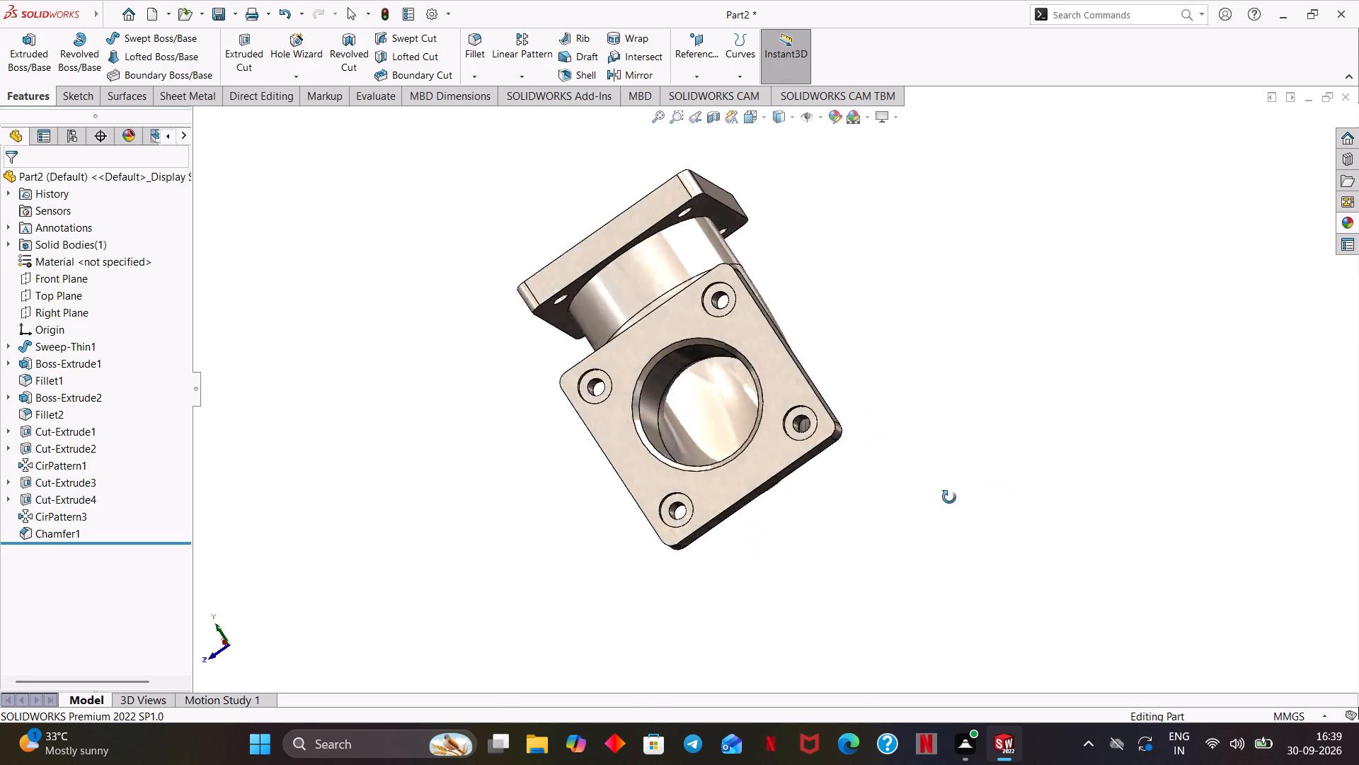
pyautogui.moveTo(949, 497); pyautogui.dragTo(1093, 507, button='middle')
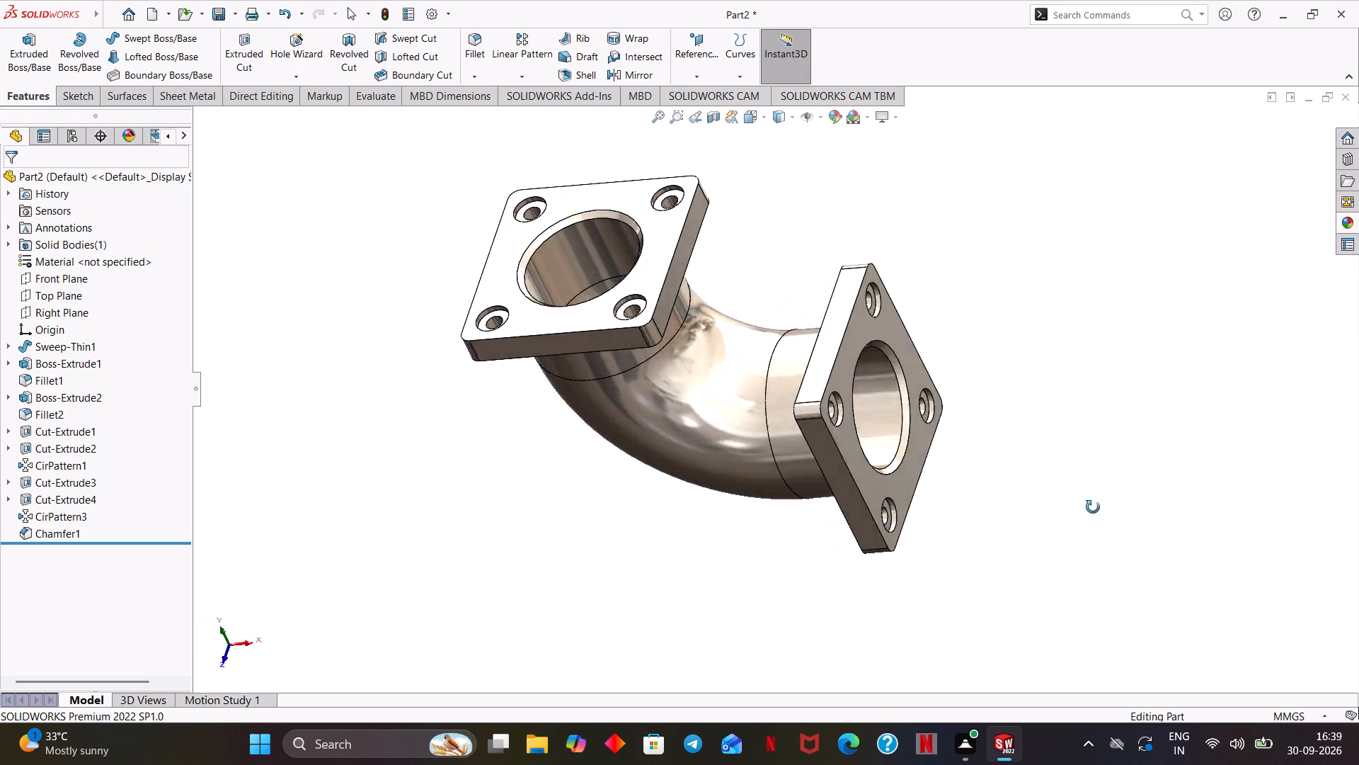
pyautogui.moveTo(1093, 507); pyautogui.dragTo(1050, 492, button='middle')
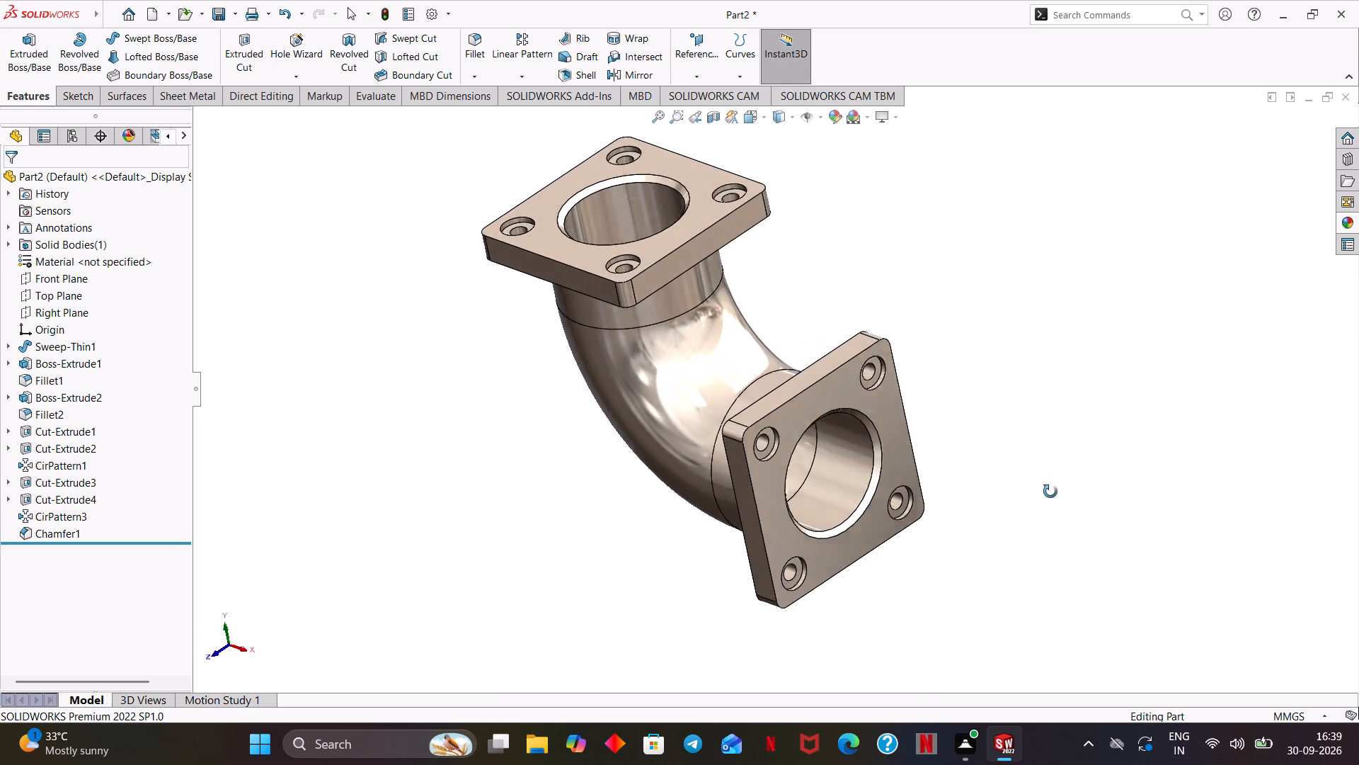
pyautogui.moveTo(1050, 492); pyautogui.dragTo(1040, 528, button='middle')
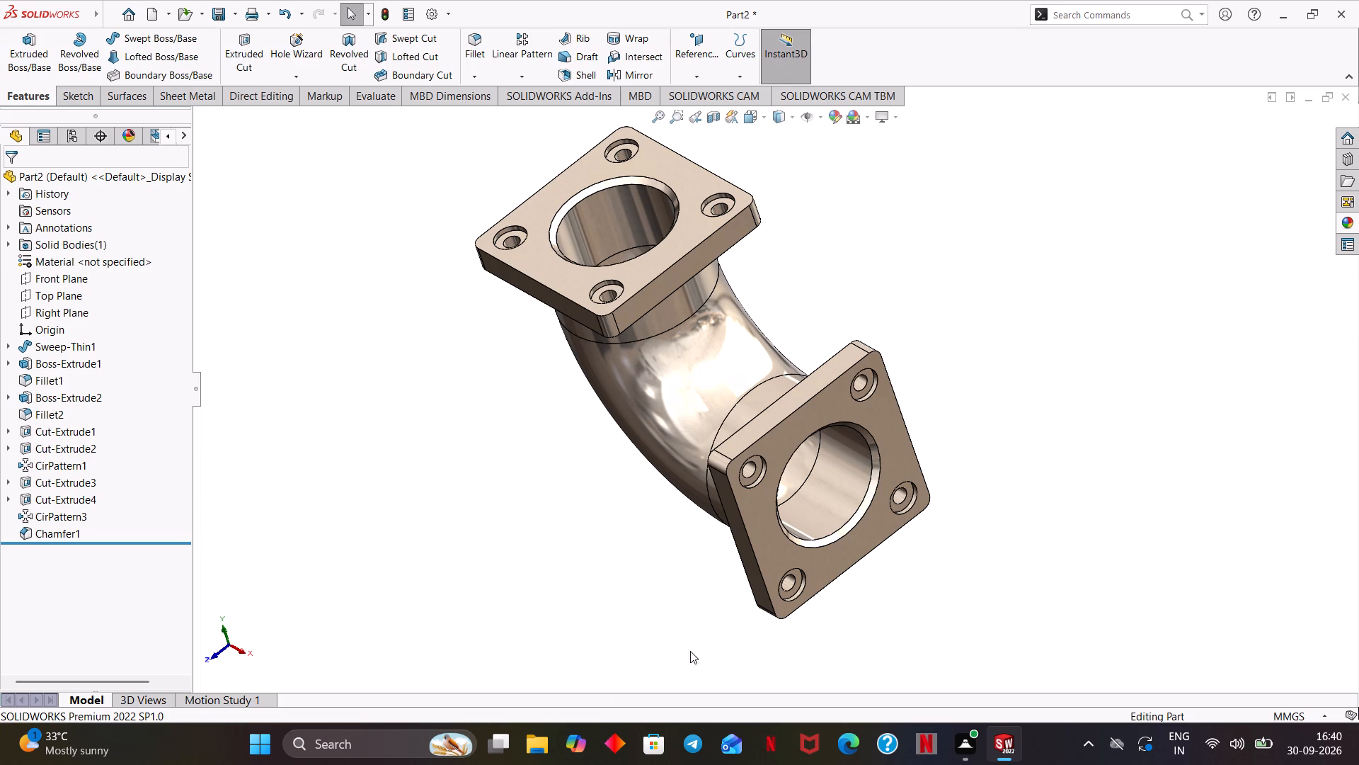
# Examine the side flange's recessed bolt holes and chamfered bore up close, along with the outside of the pipe bend.
pyautogui.scroll(-1, 977, 530)
pyautogui.scroll(1, 977, 530)
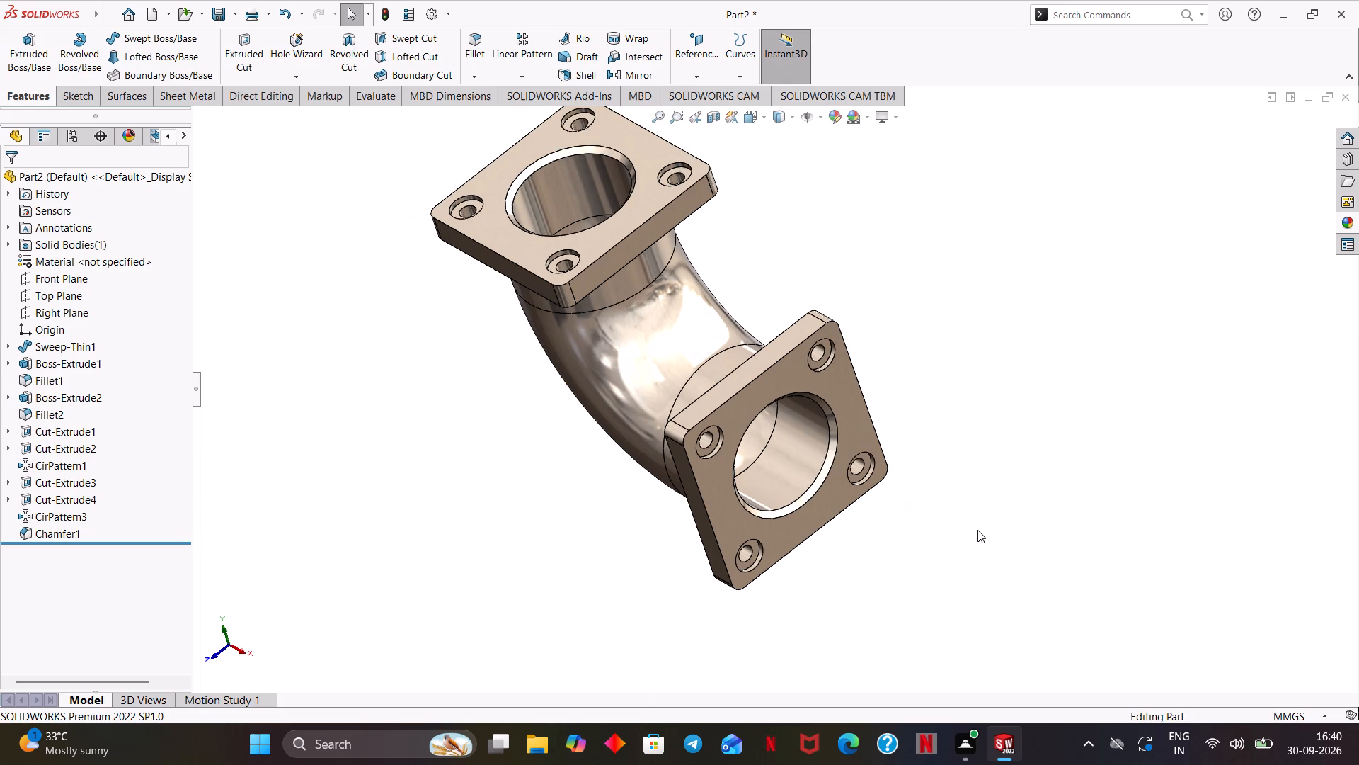
pyautogui.scroll(-2, 977, 530)
pyautogui.scroll(3, 977, 530)
pyautogui.scroll(-2, 977, 529)
pyautogui.scroll(-1, 877, 533)
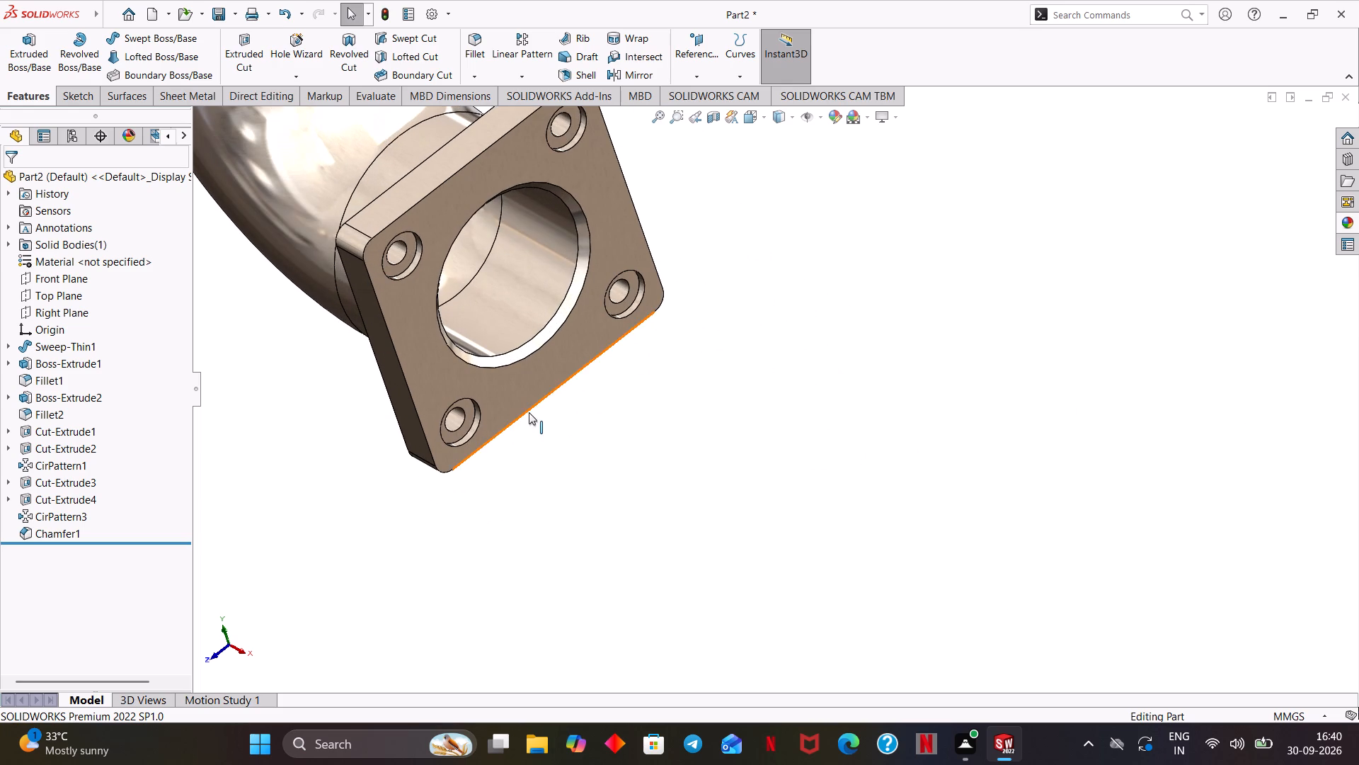
pyautogui.moveTo(529, 412); pyautogui.dragTo(856, 727, button='middle')
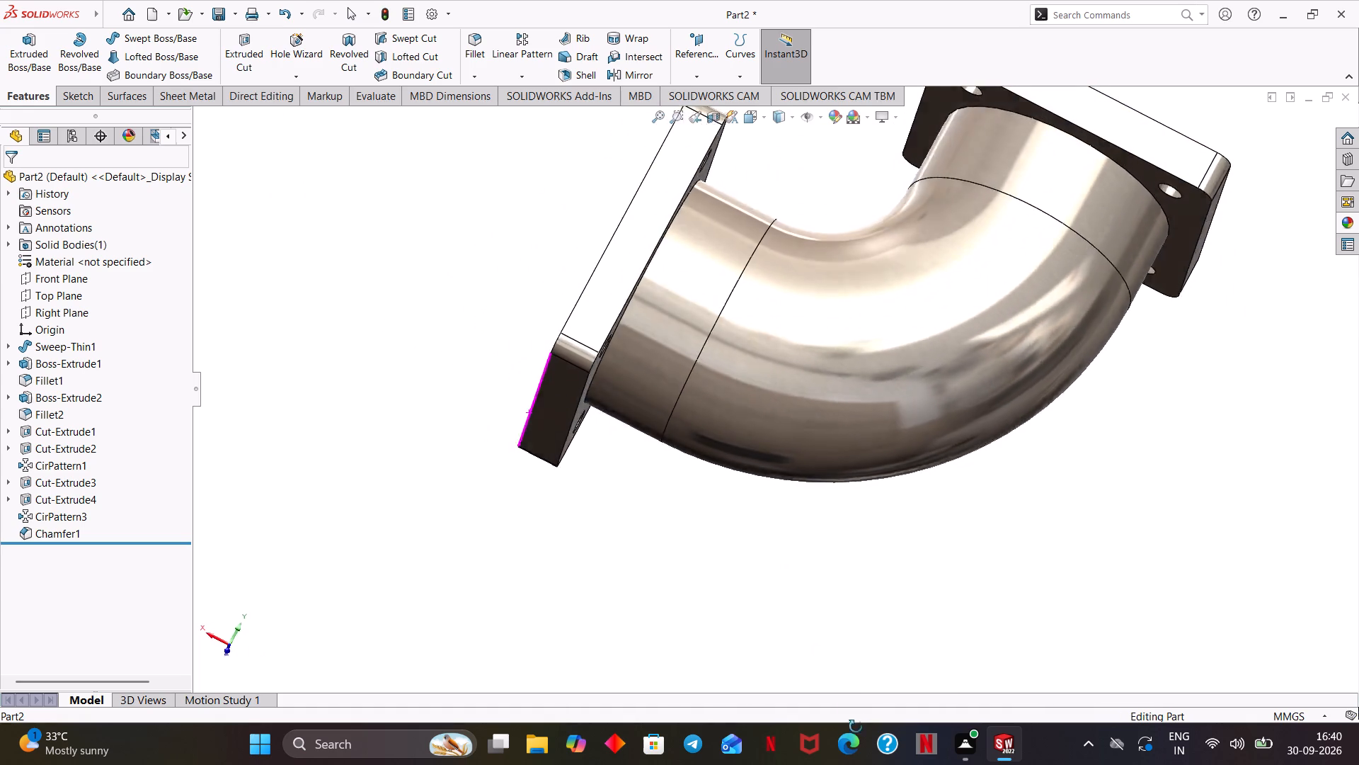
pyautogui.moveTo(856, 727); pyautogui.dragTo(931, 744, button='middle')
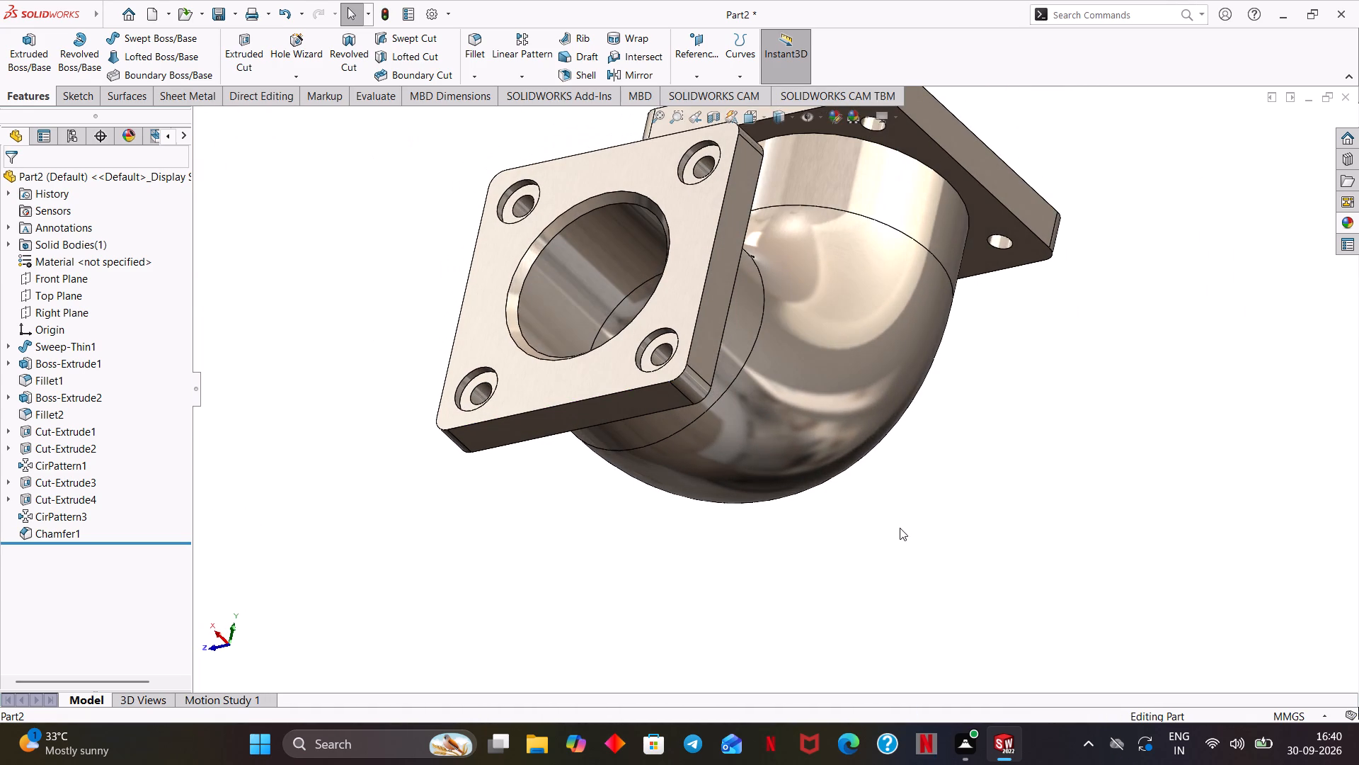
pyautogui.moveTo(843, 538); pyautogui.dragTo(895, 583, button='middle')
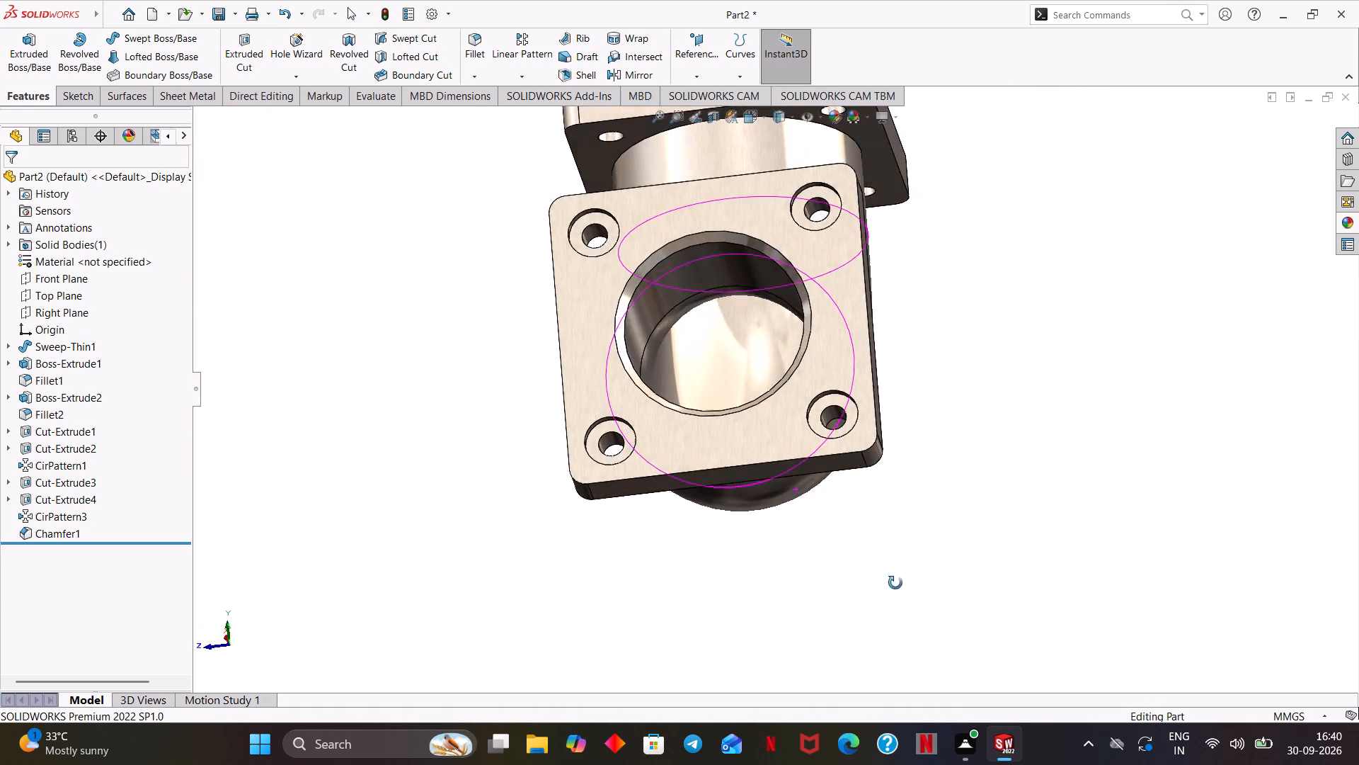
pyautogui.moveTo(895, 583); pyautogui.dragTo(898, 613, button='middle')
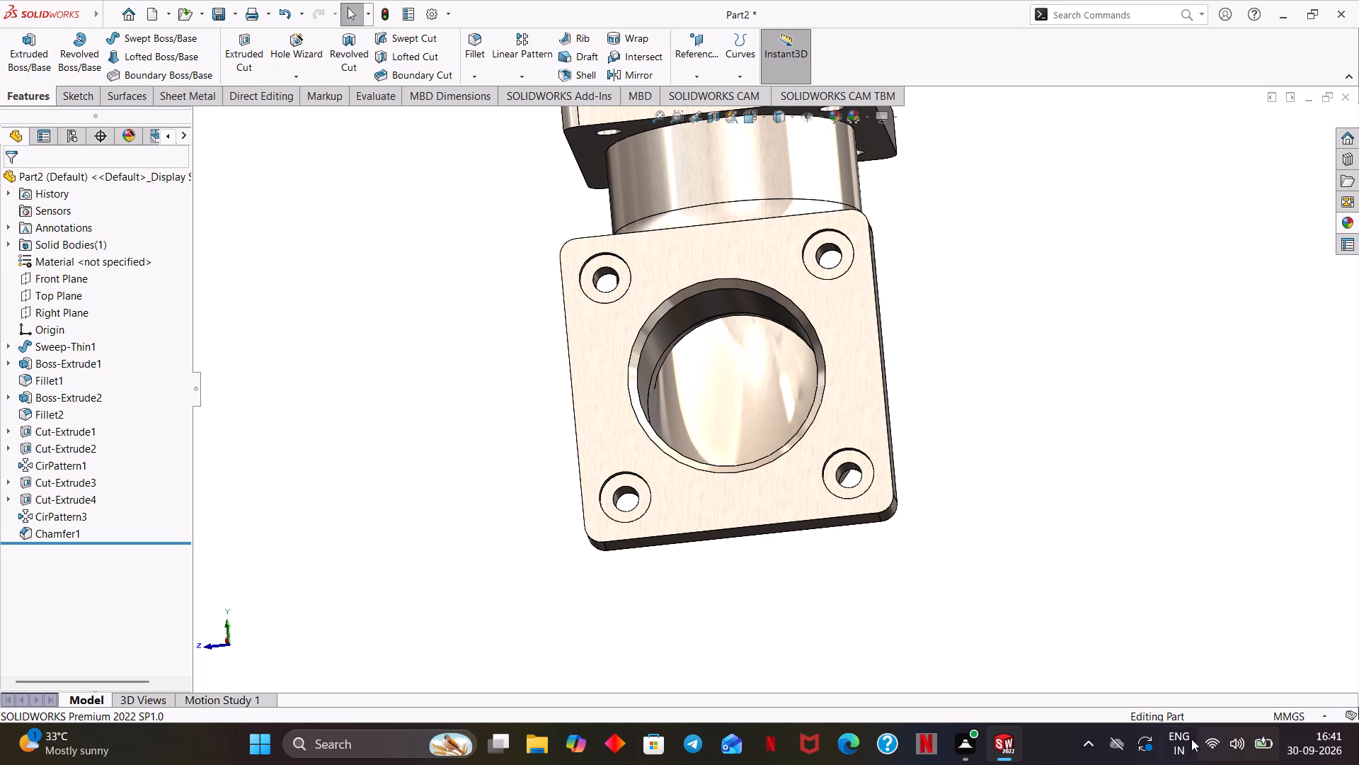
# Review the complete elbow once more, ending on an angled view that shows both flange faces and the bend.
pyautogui.scroll(1, 1027, 610)
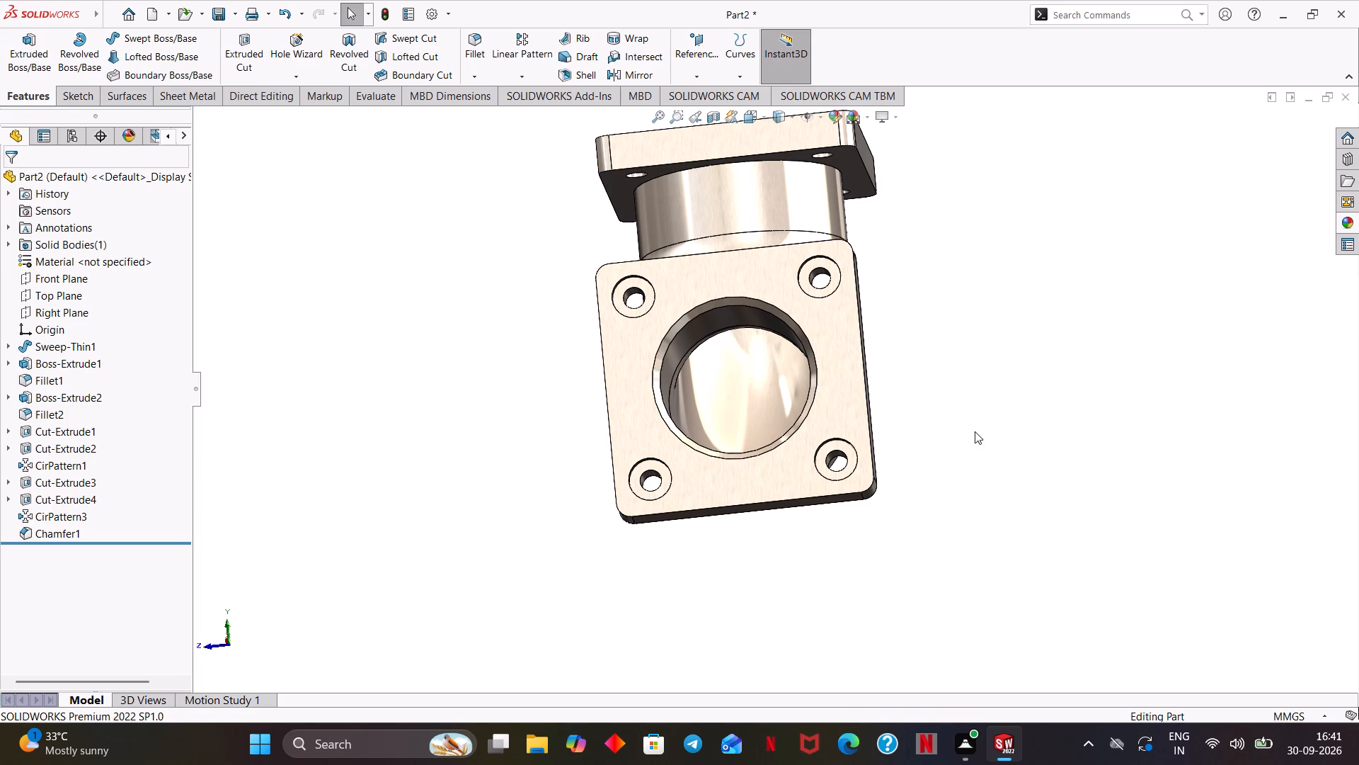
pyautogui.scroll(-1, 977, 584)
pyautogui.moveTo(977, 584); pyautogui.dragTo(1025, 569, button='middle')
pyautogui.scroll(2, 1014, 556)
pyautogui.moveTo(920, 530); pyautogui.dragTo(983, 653, button='middle')
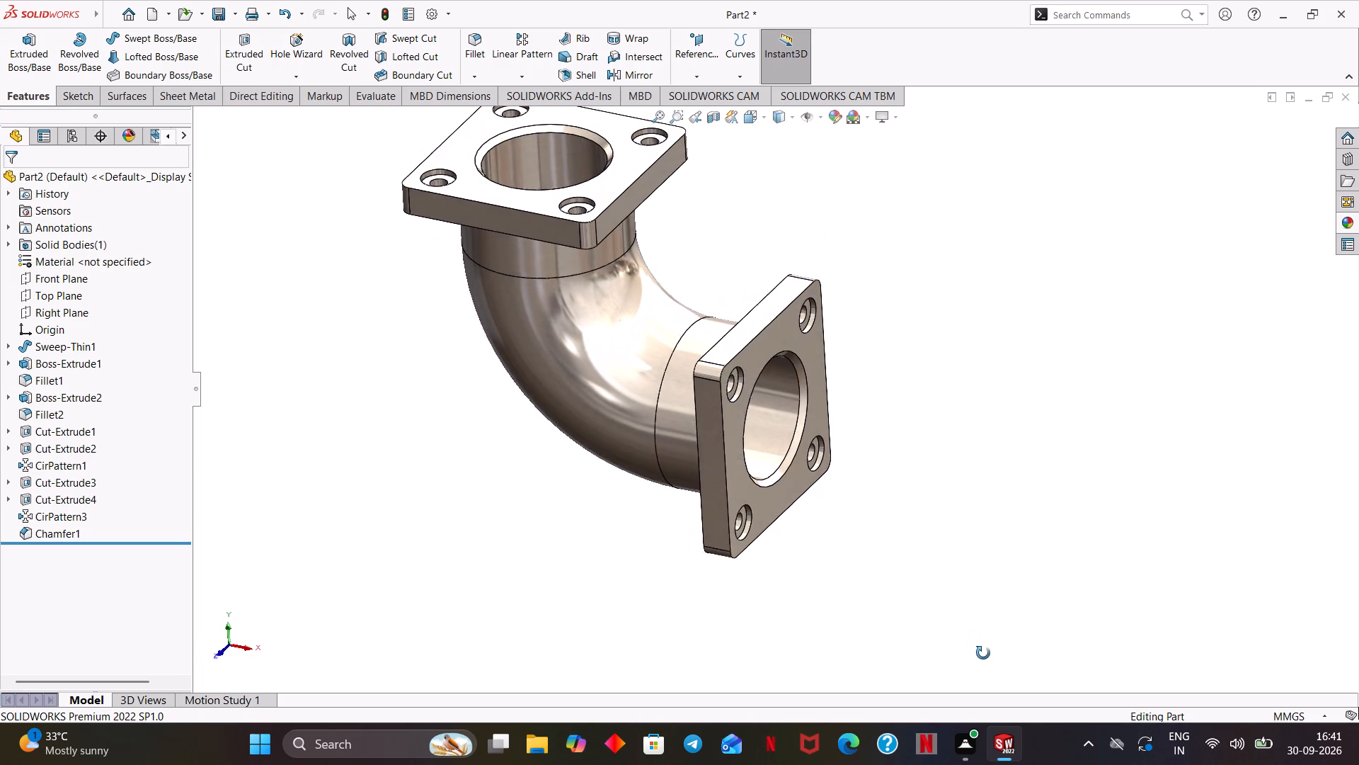
pyautogui.moveTo(983, 653); pyautogui.dragTo(984, 659, button='middle')
pyautogui.scroll(1, 891, 494)
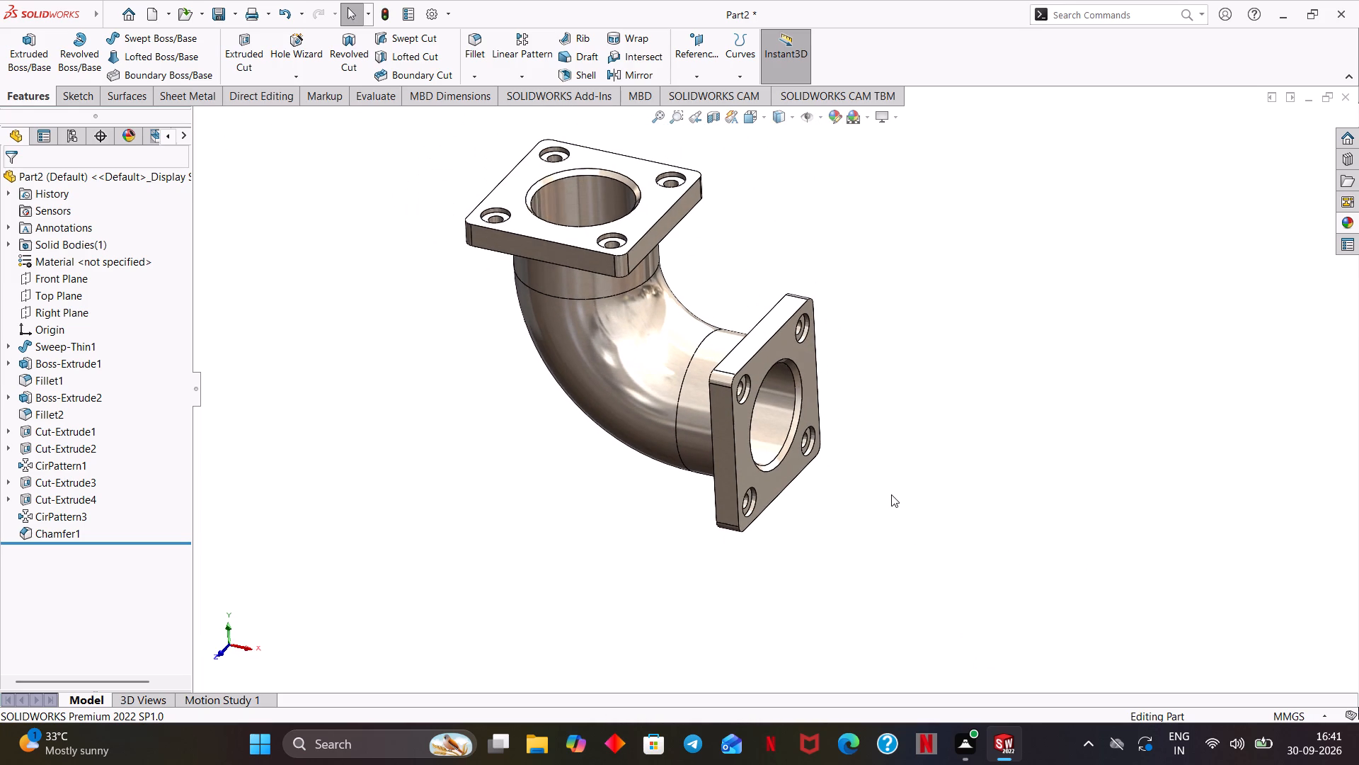
pyautogui.keyDown('ctrl'); pyautogui.moveTo(907, 443); pyautogui.dragTo(929, 528, button='middle'); pyautogui.keyUp('ctrl')
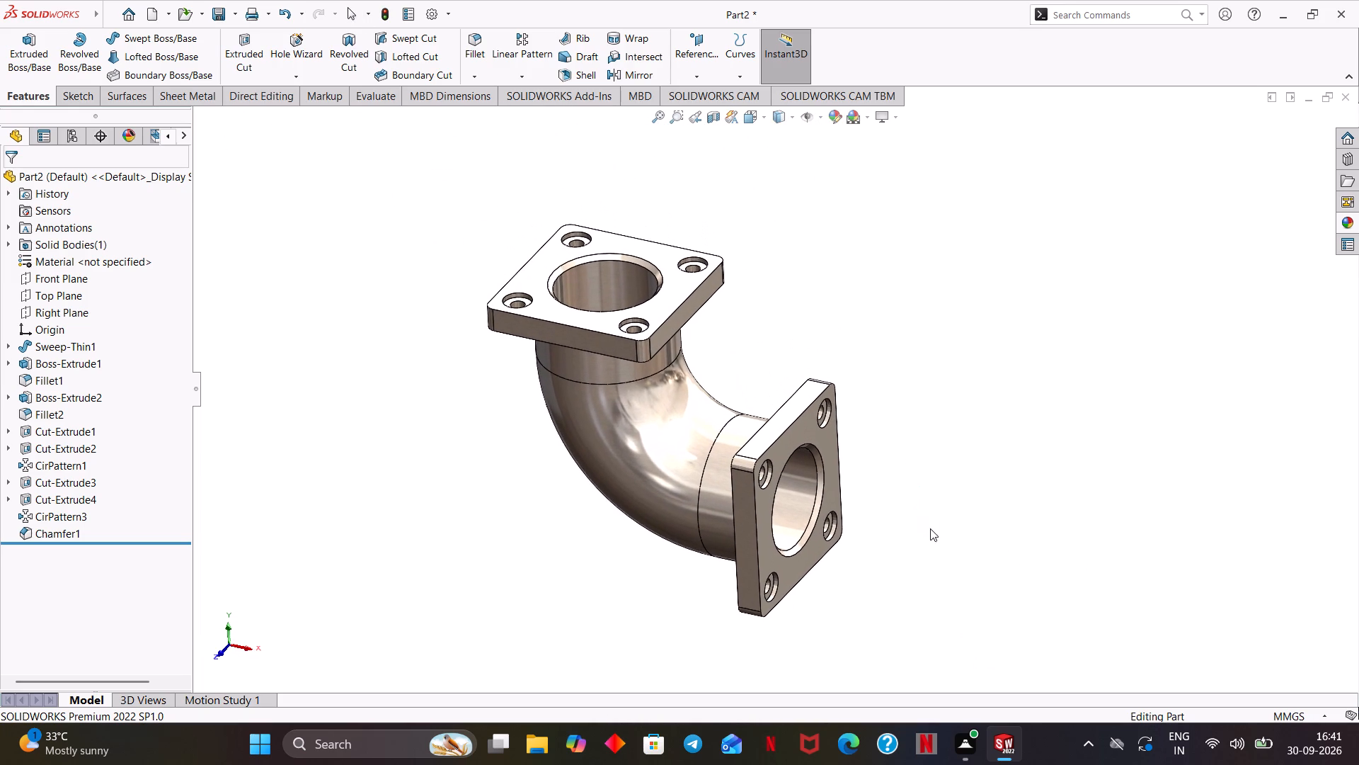
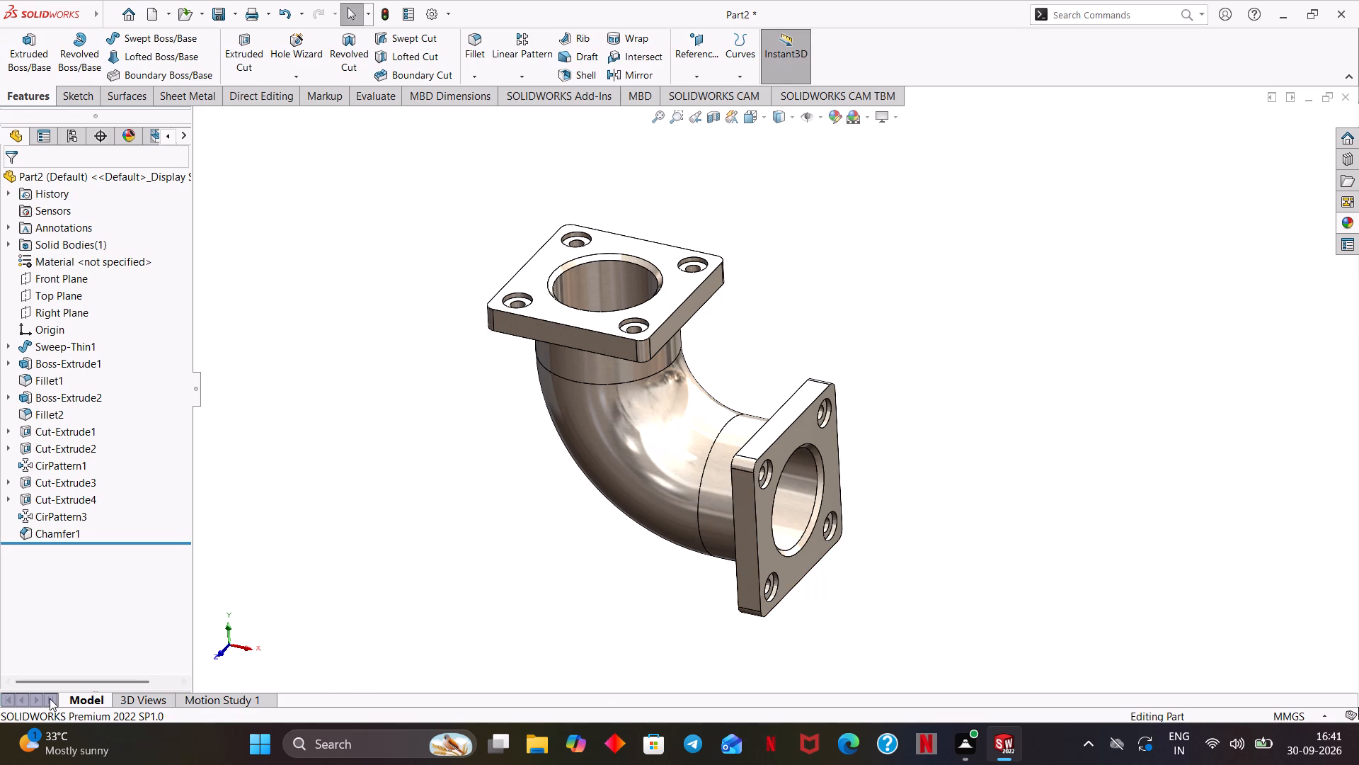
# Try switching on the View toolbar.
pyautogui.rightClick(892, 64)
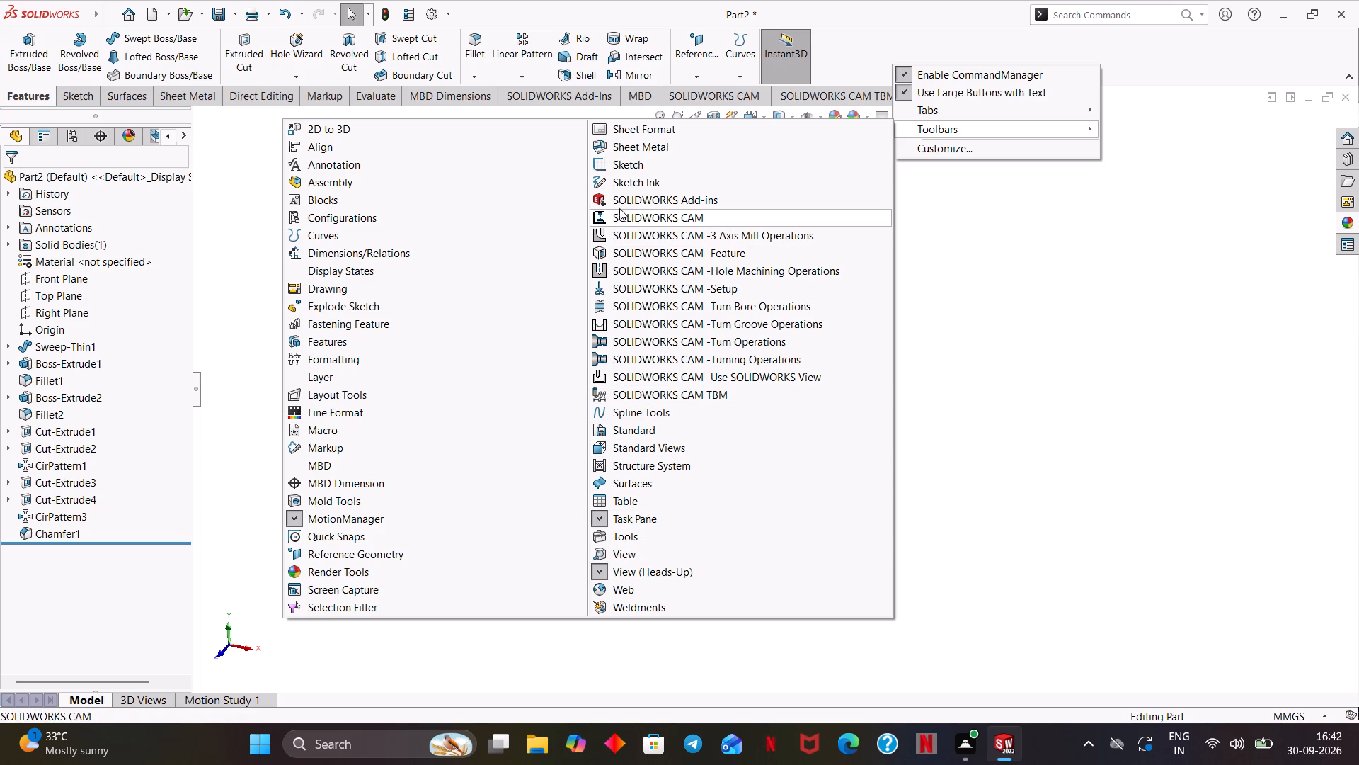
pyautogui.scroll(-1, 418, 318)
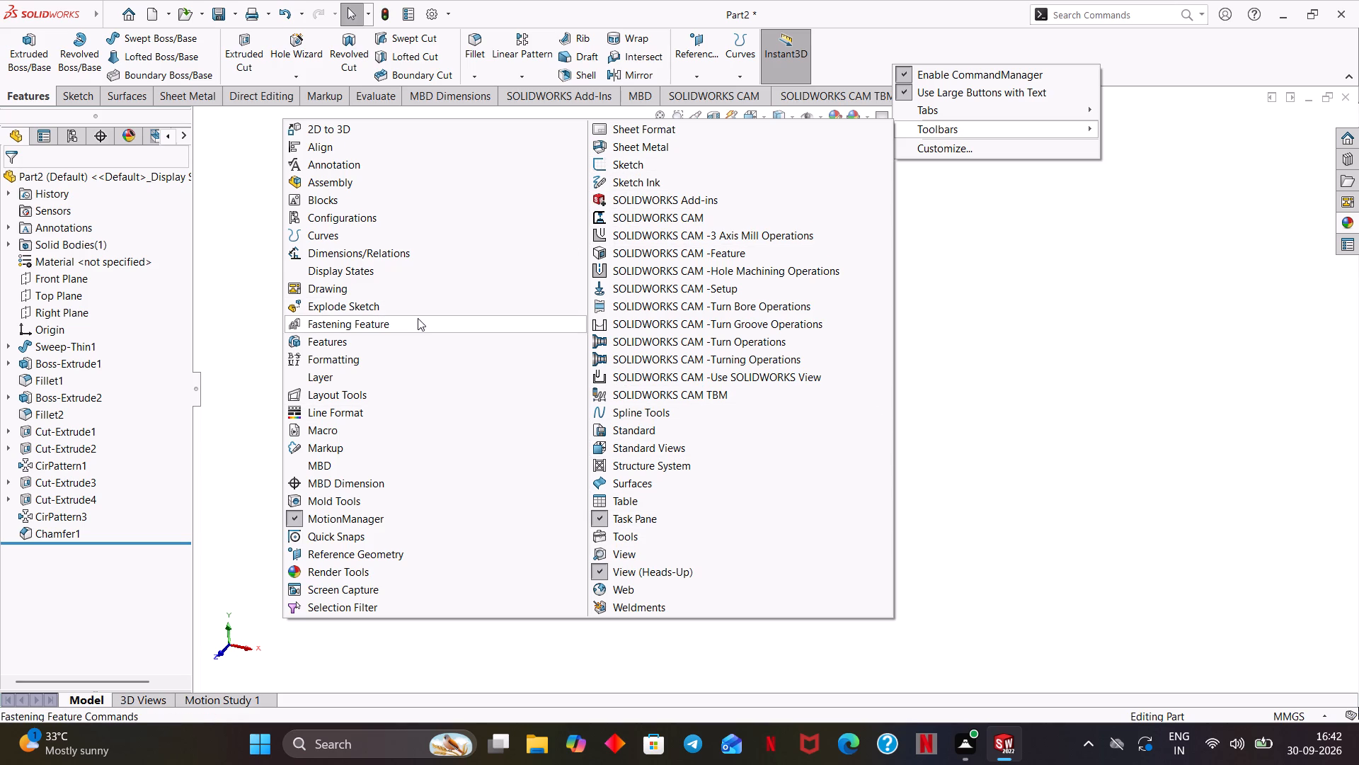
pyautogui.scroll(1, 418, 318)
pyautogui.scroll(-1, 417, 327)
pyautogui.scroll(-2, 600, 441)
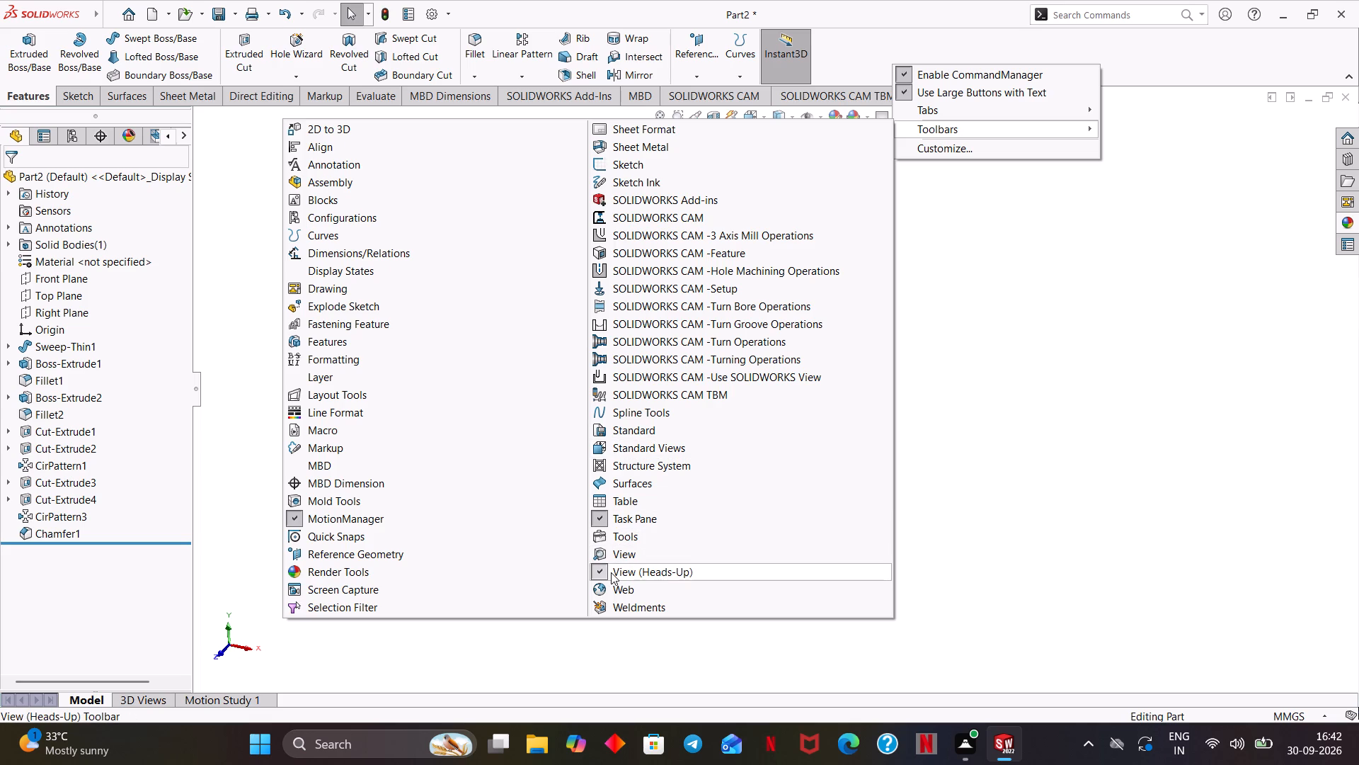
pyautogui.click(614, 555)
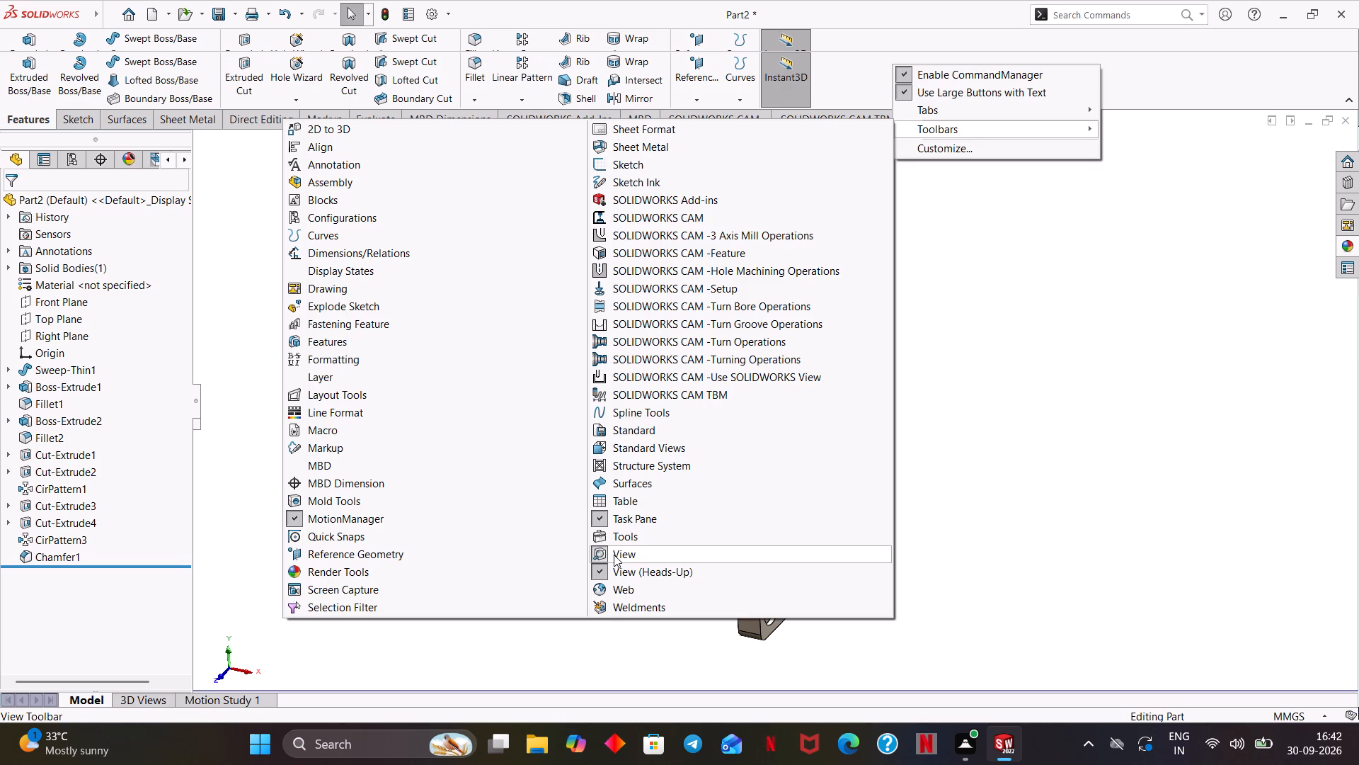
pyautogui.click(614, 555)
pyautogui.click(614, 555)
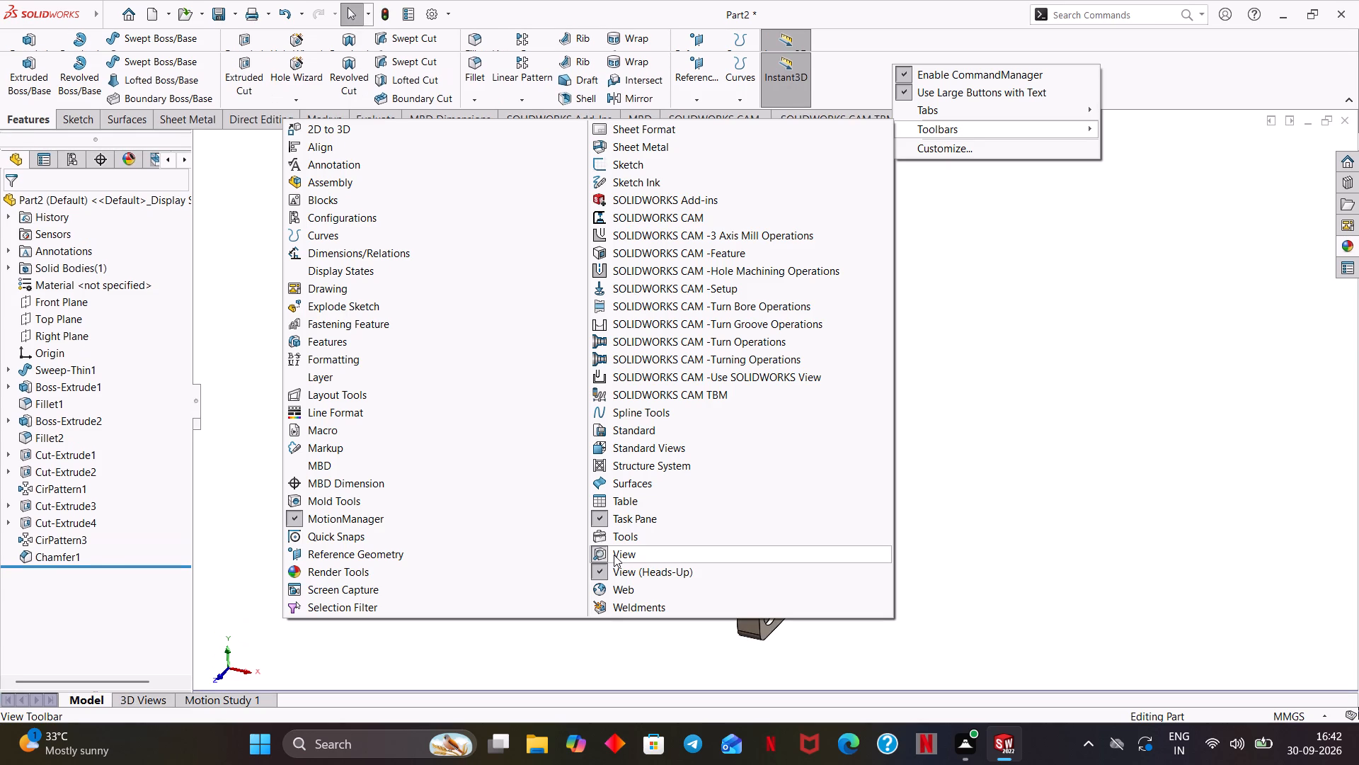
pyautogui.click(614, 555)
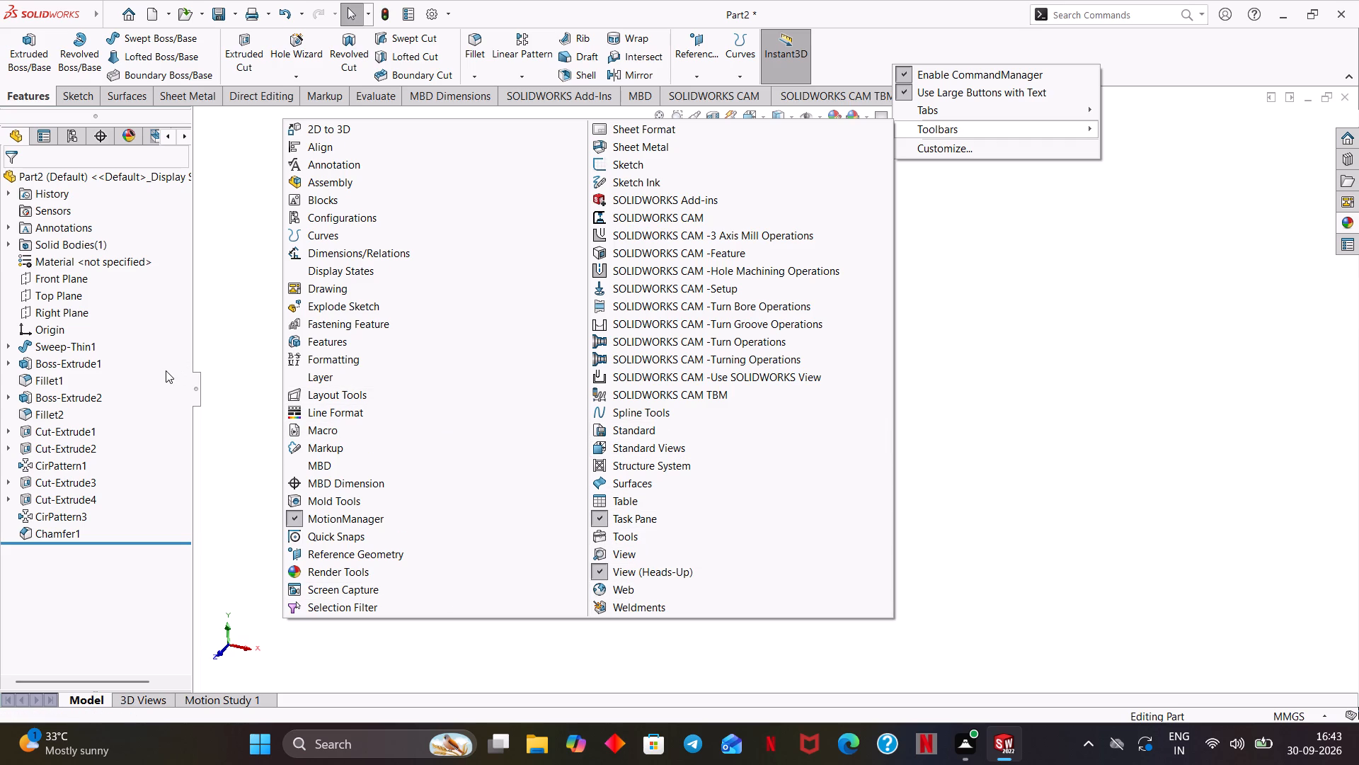
# Customize the interface to show the Standard Views toolbar, and apply the setting.
pyautogui.click(930, 153)
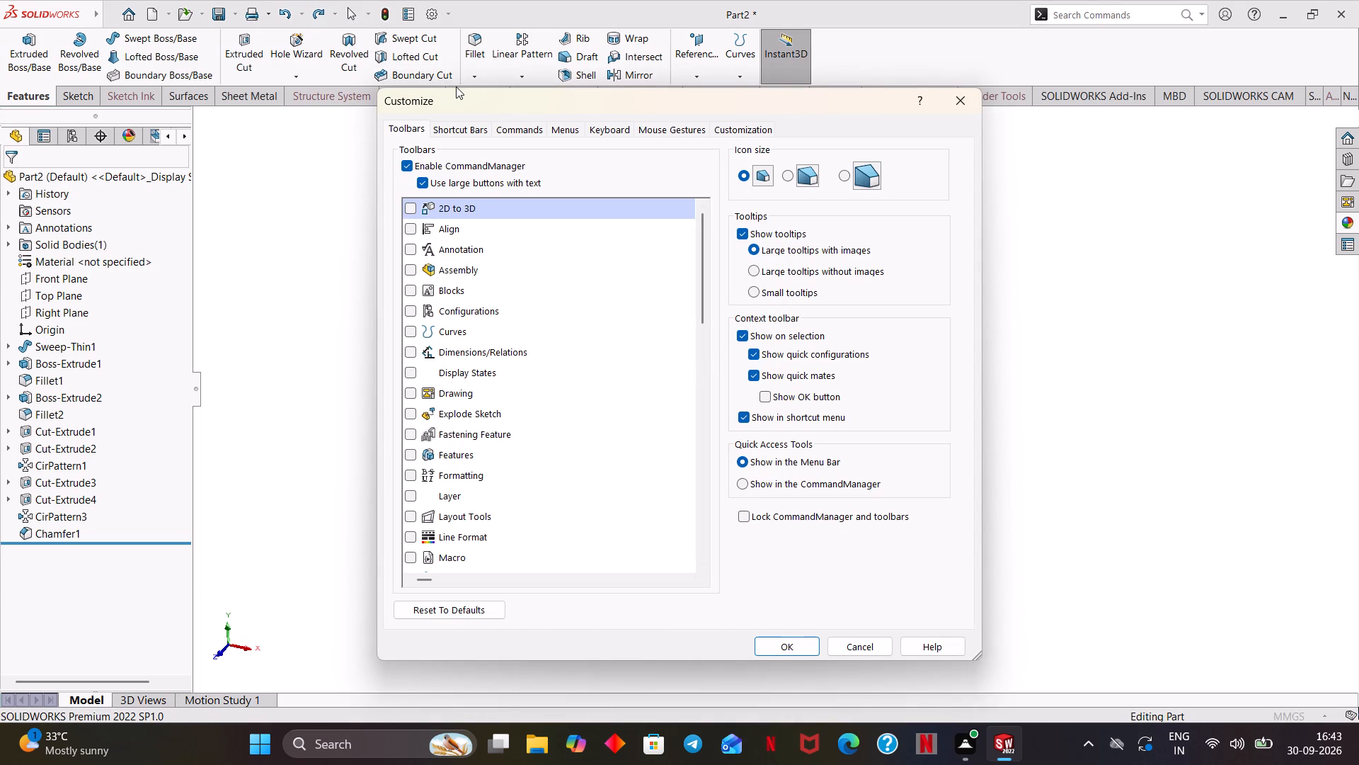
pyautogui.scroll(-3, 498, 344)
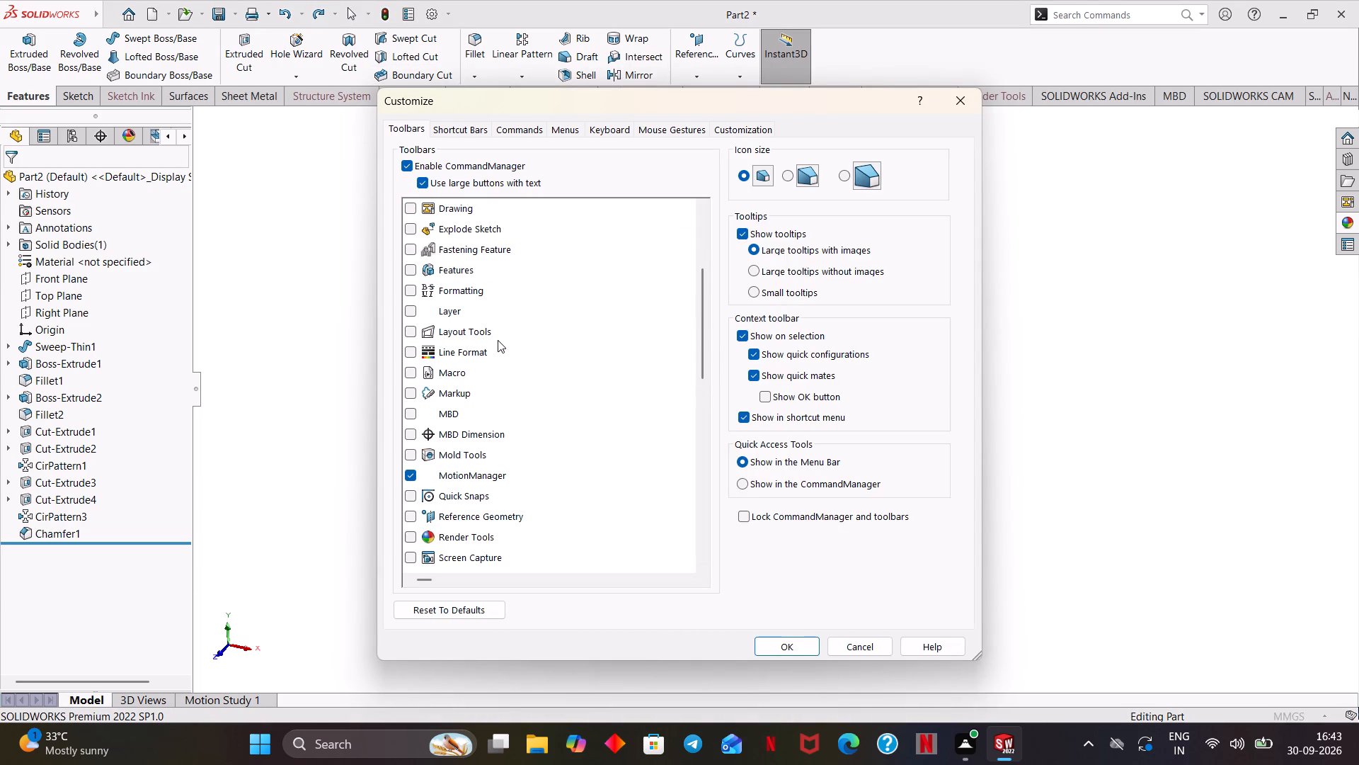
pyautogui.scroll(-6, 498, 340)
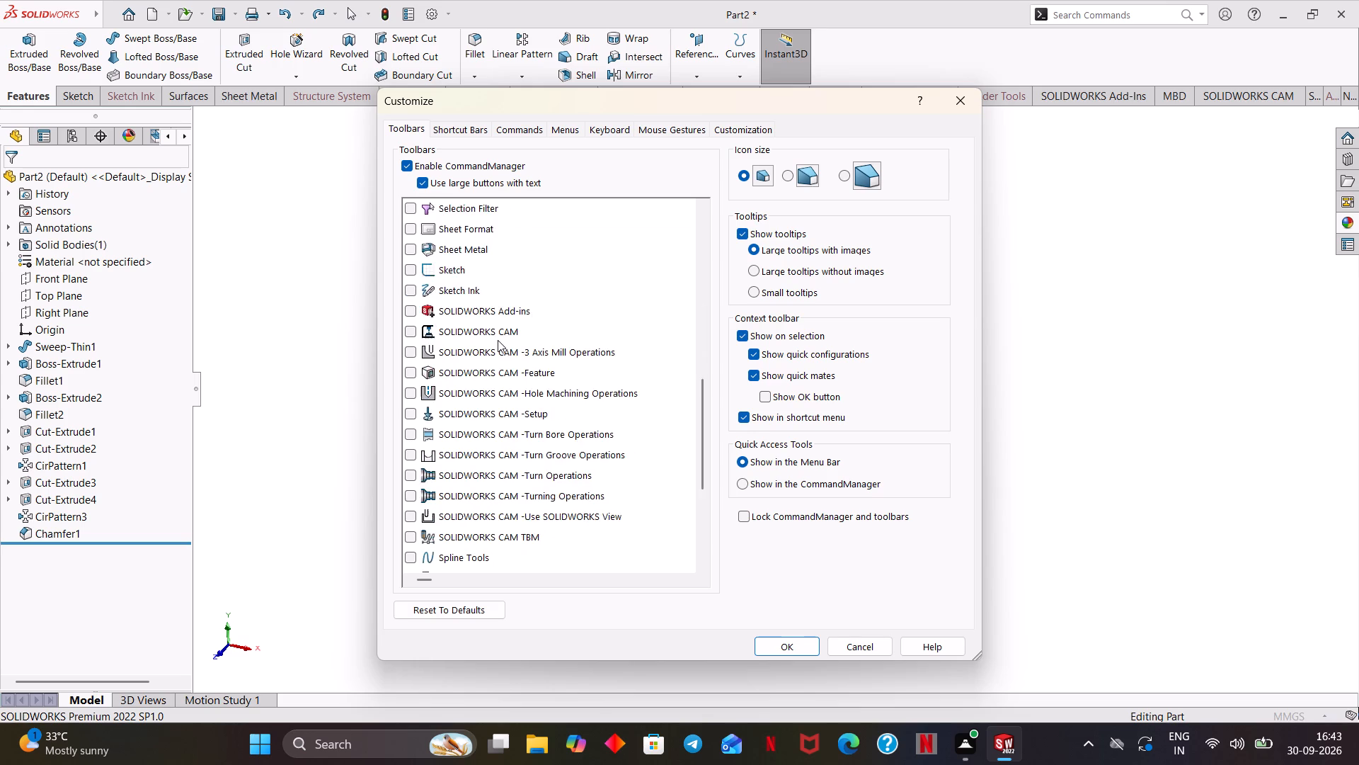
pyautogui.scroll(-4, 498, 340)
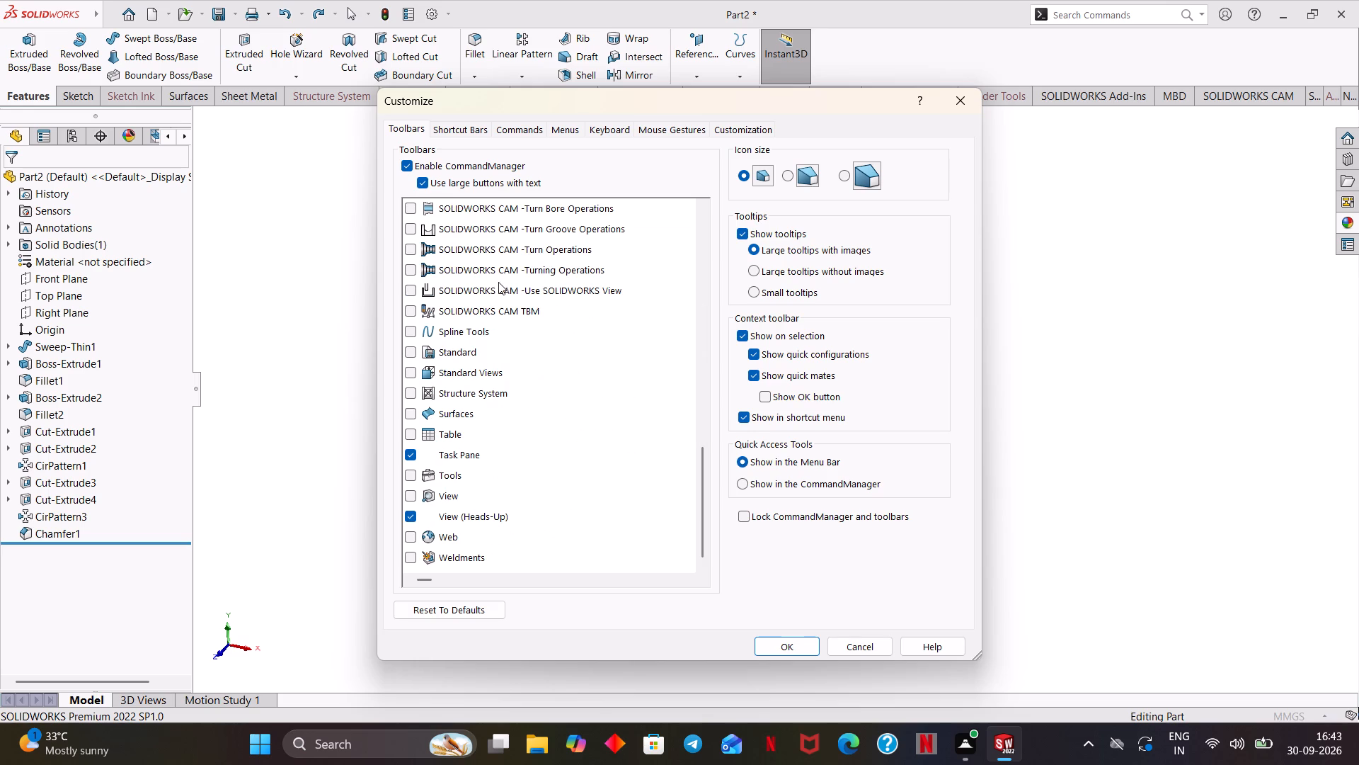
pyautogui.click(413, 374)
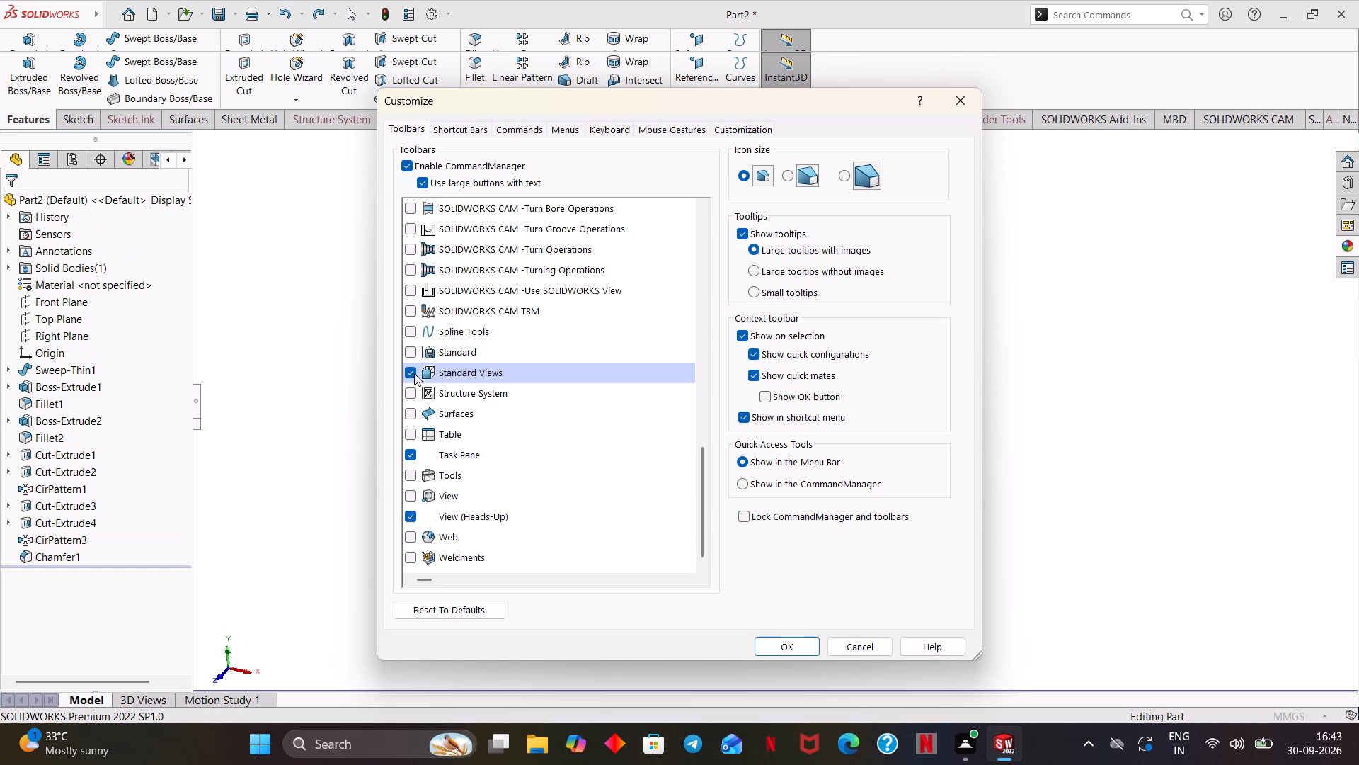
pyautogui.scroll(-1, 414, 373)
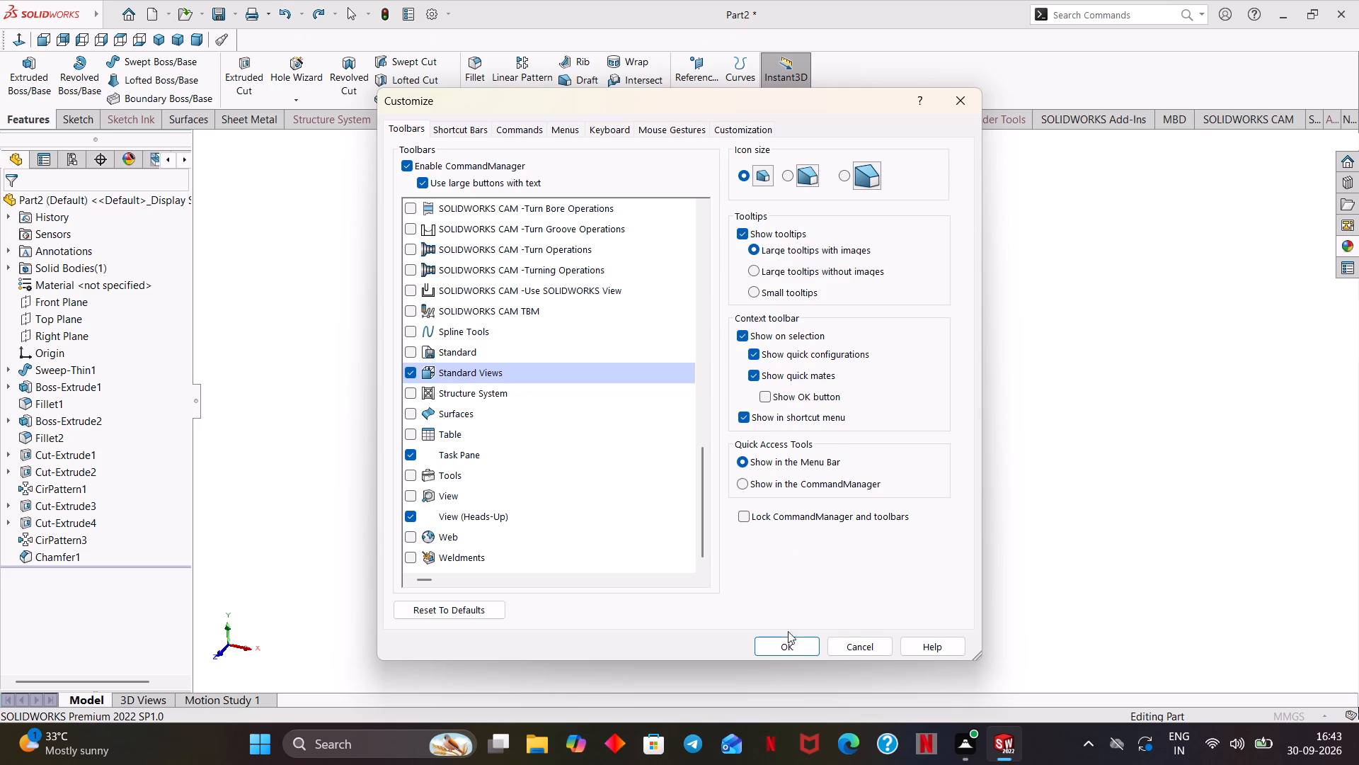
pyautogui.click(777, 644)
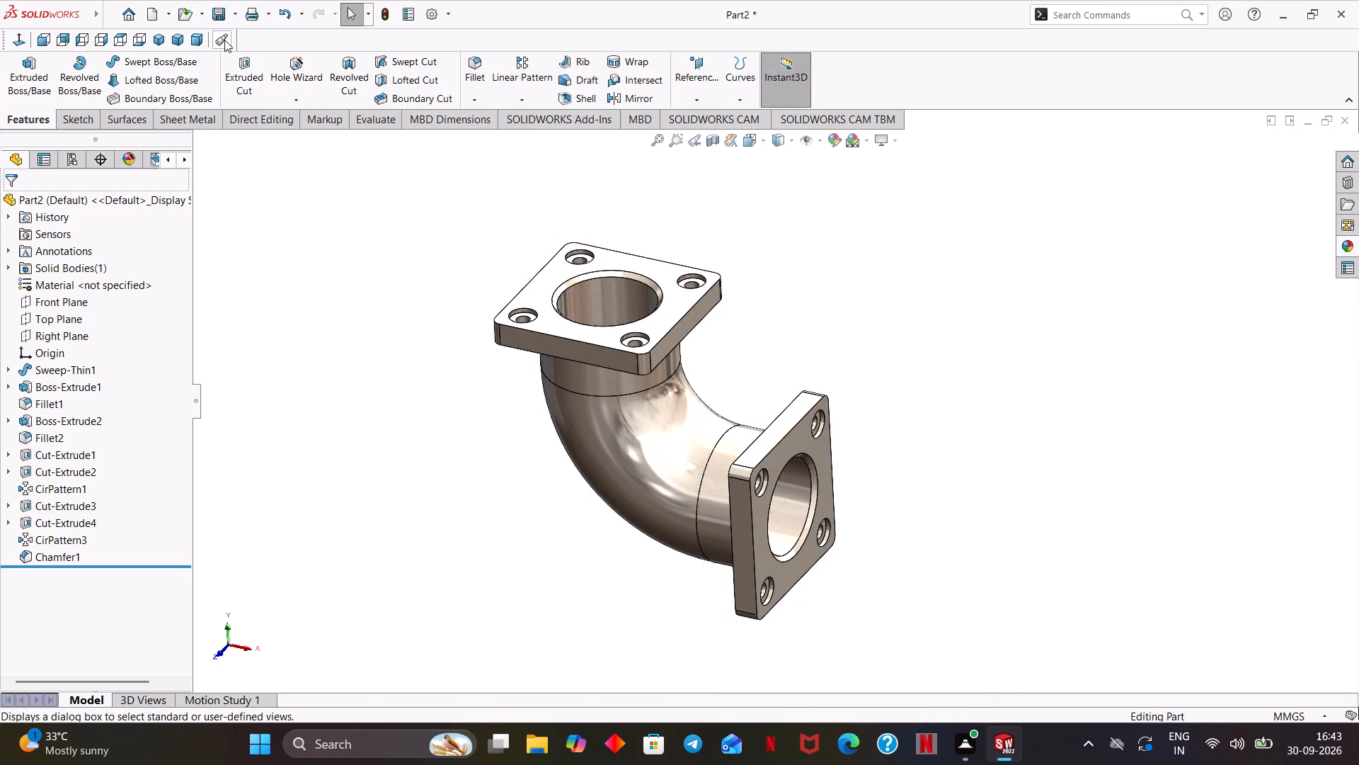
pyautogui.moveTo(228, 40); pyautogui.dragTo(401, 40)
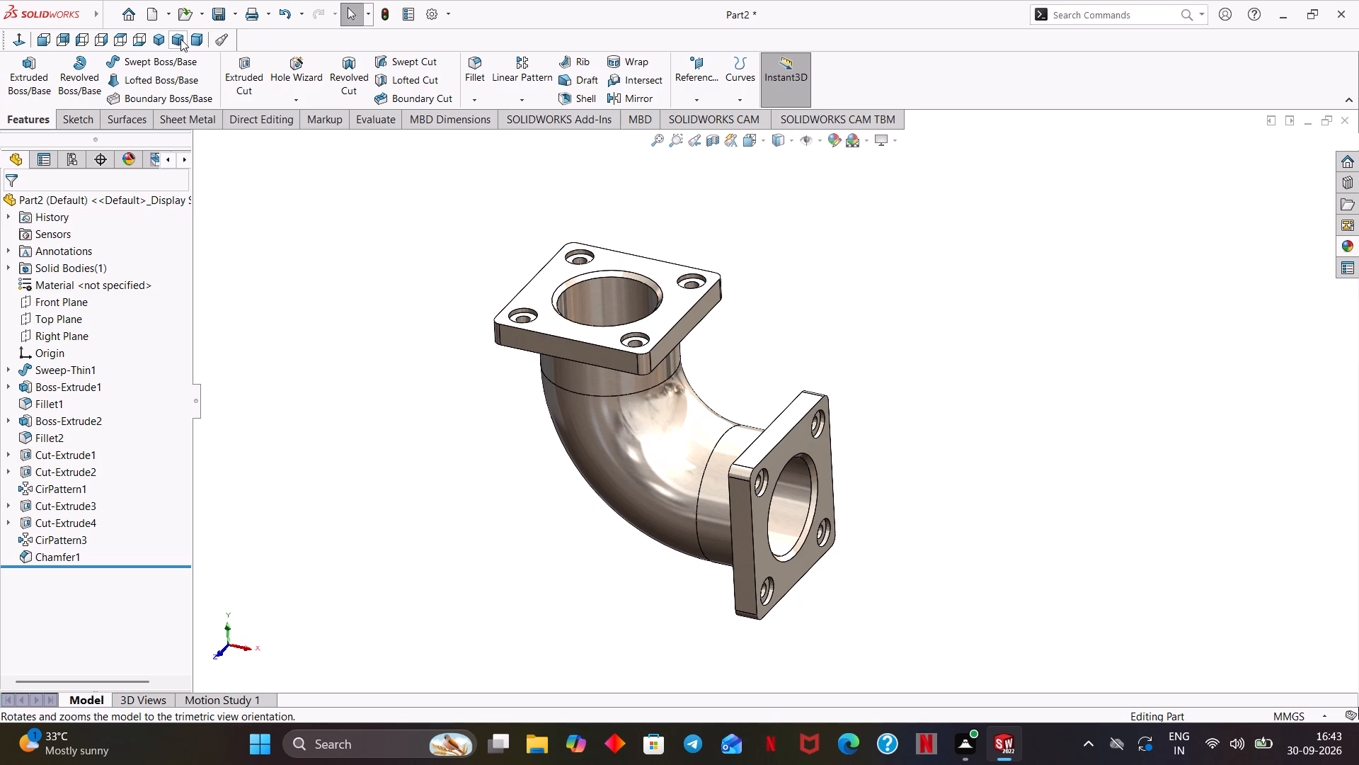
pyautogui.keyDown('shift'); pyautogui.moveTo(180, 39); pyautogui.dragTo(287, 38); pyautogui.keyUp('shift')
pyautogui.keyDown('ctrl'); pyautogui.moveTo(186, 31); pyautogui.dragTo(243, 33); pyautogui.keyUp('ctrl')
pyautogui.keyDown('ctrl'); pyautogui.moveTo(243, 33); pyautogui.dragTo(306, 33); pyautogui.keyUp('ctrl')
# Check the elbow in the bottom, reversed normal-to, isometric and trimetric views, ending on the isometric view.
pyautogui.click(142, 34)
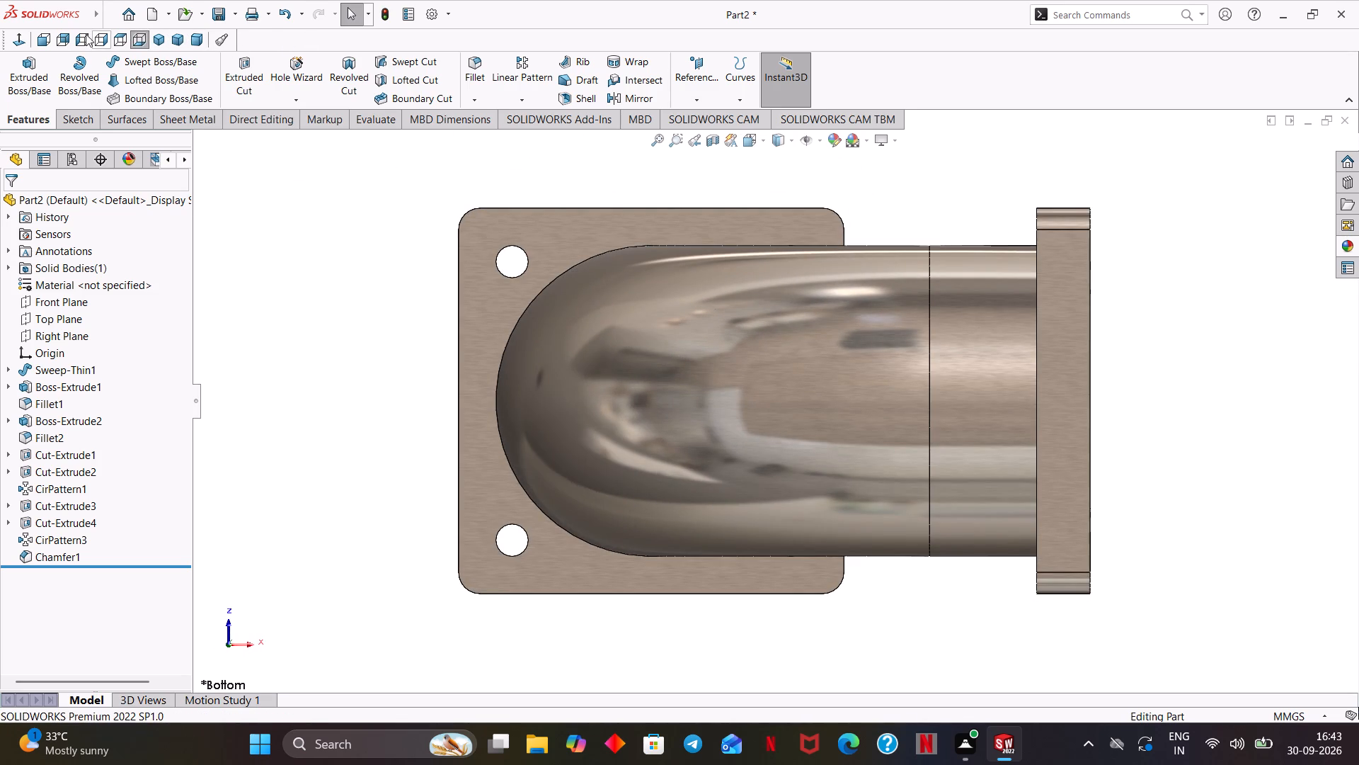
pyautogui.click(21, 38)
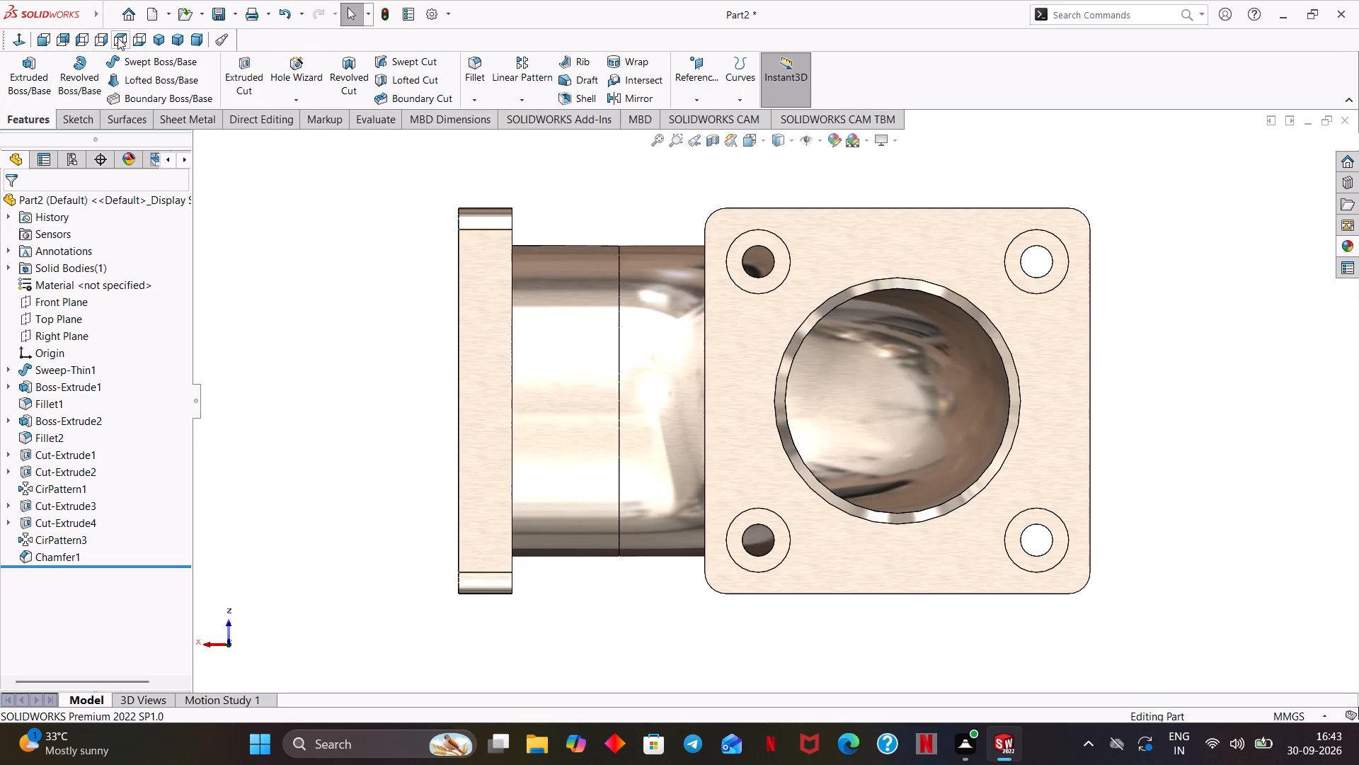
pyautogui.click(150, 35)
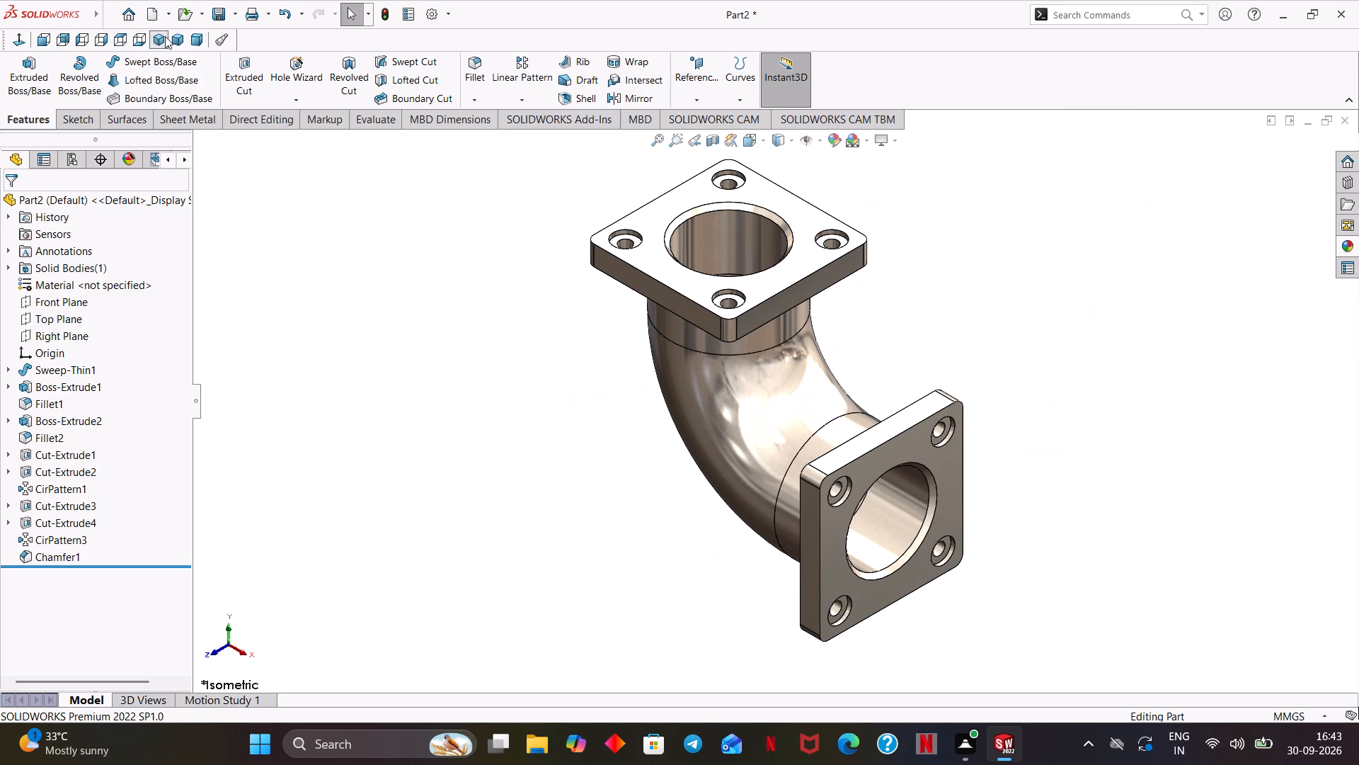
pyautogui.click(172, 38)
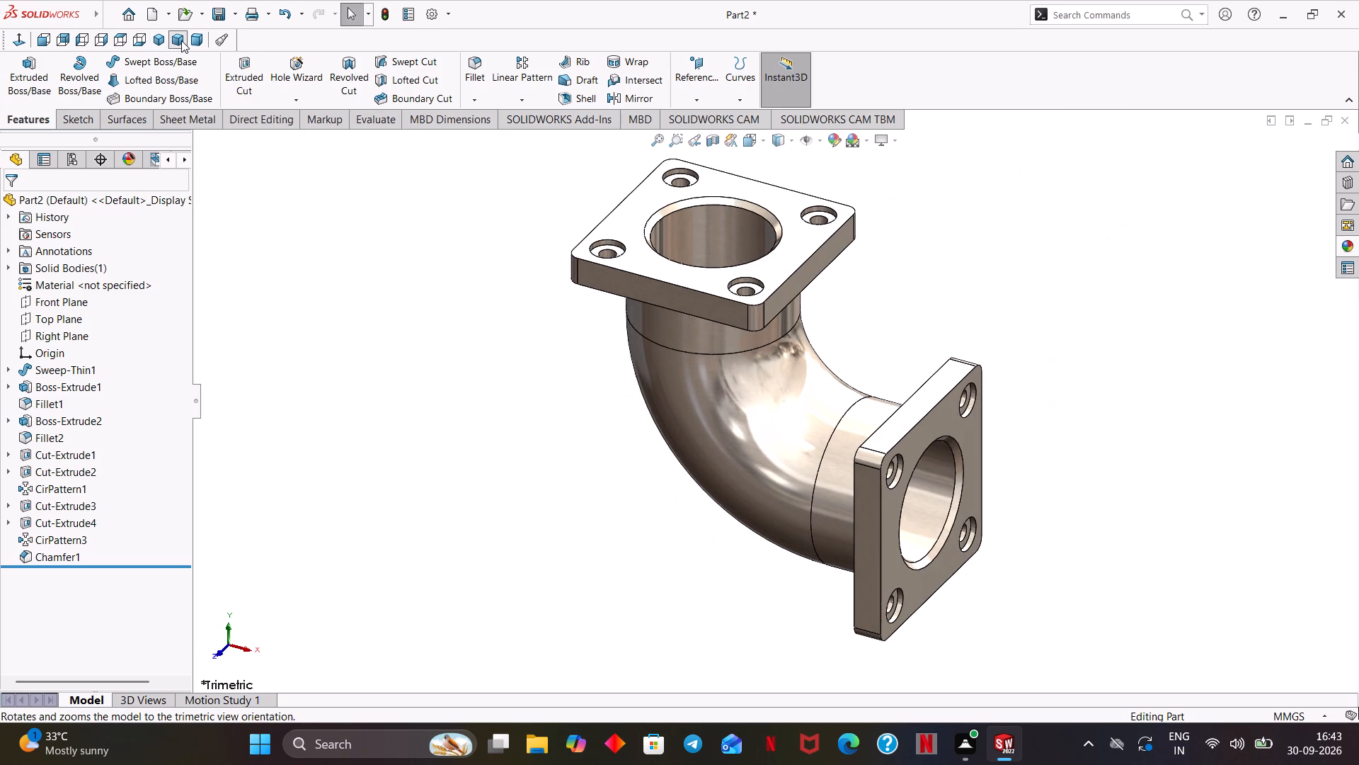
pyautogui.click(181, 40)
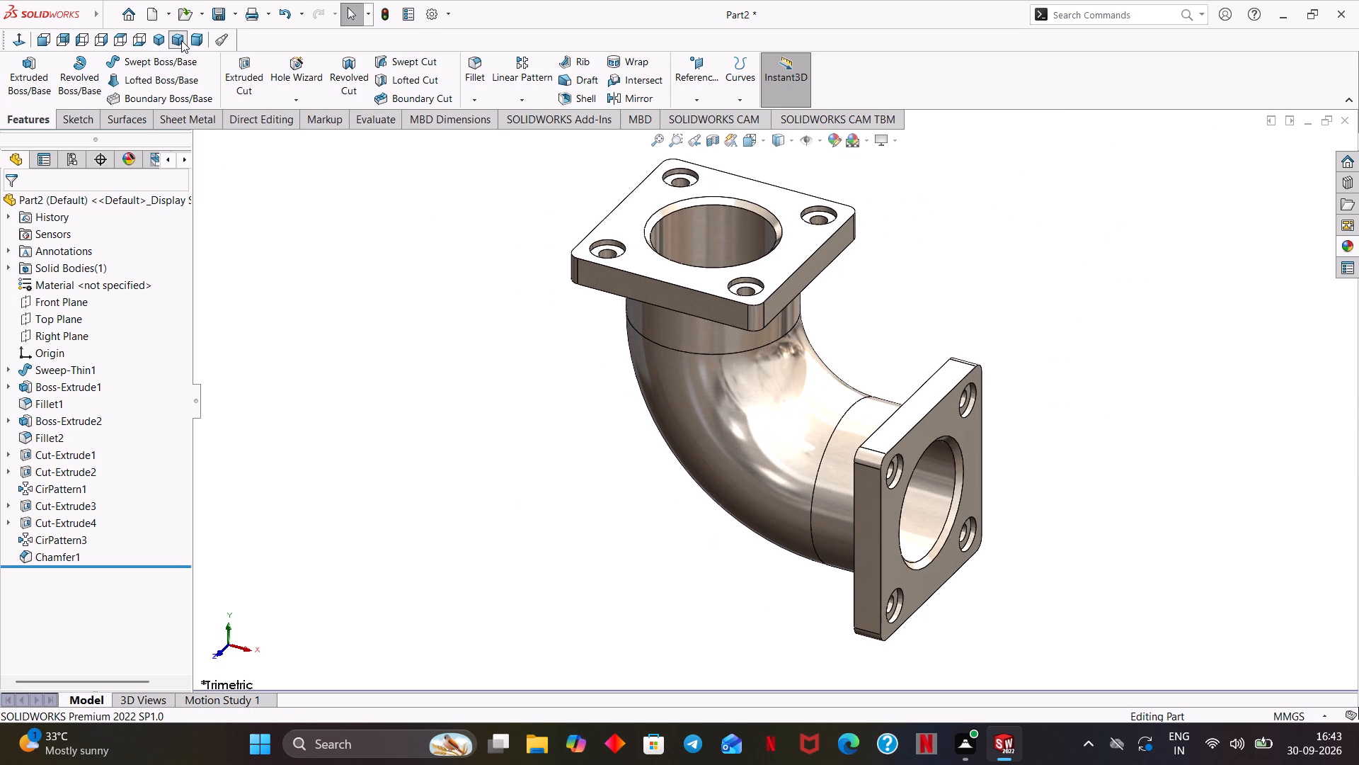
pyautogui.click(161, 40)
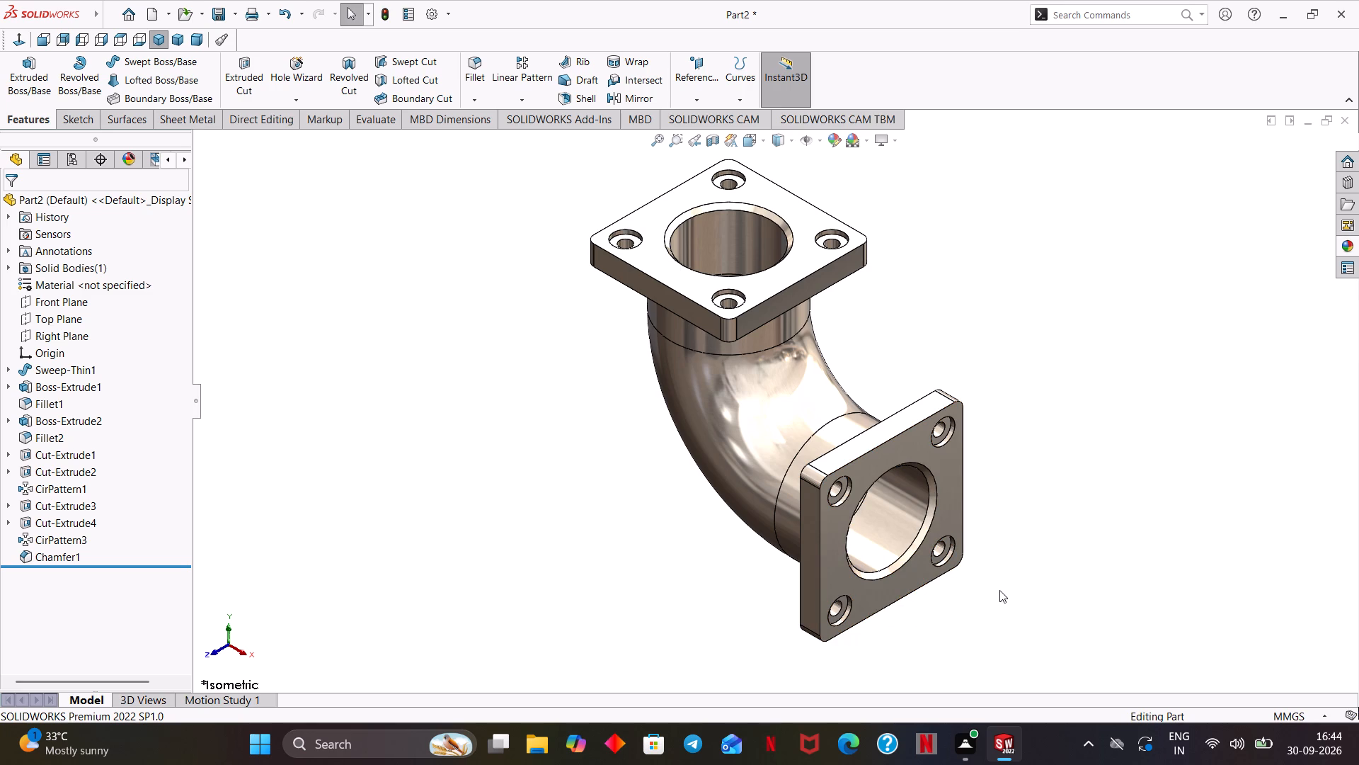
# Inspect both flange faces, the chamfered bores and the pipe bend from several angles, and return to the isometric view.
pyautogui.moveTo(1044, 344); pyautogui.dragTo(956, 422, button='middle')
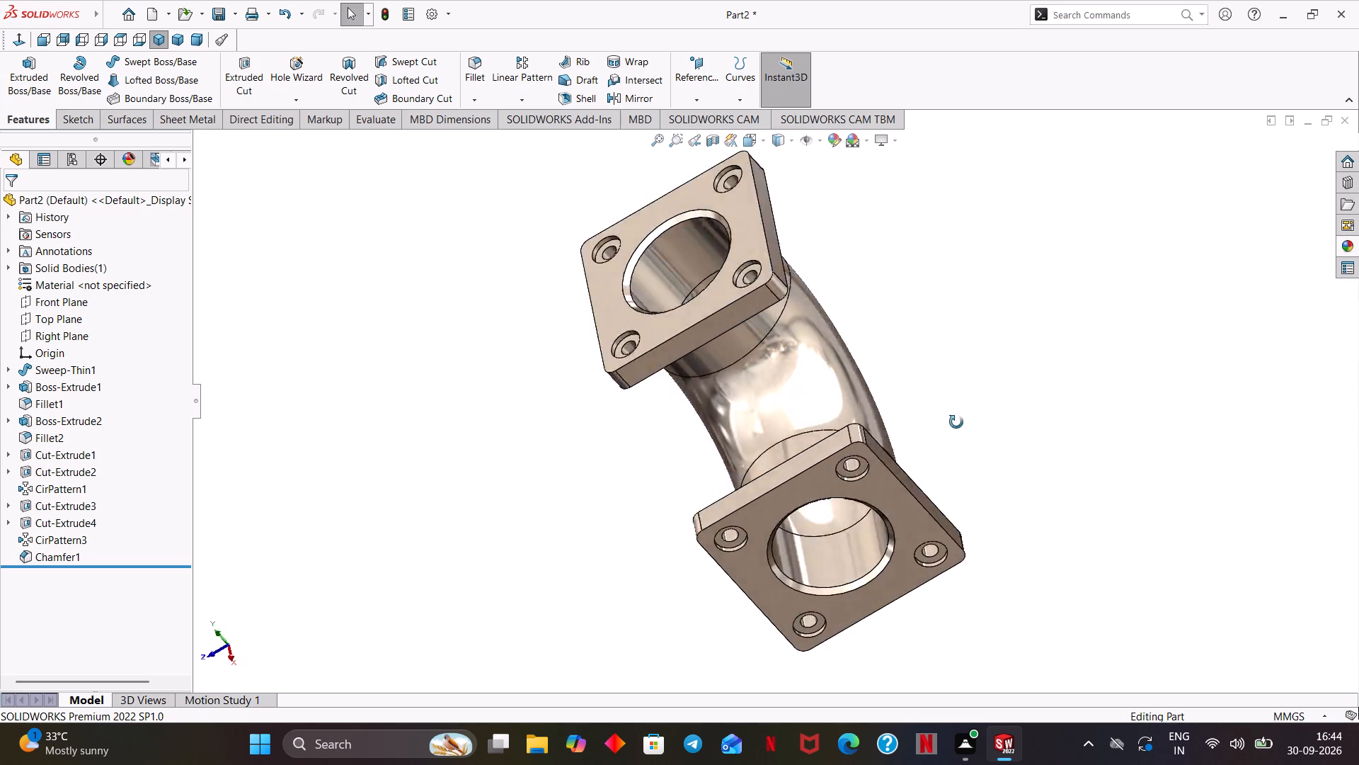
pyautogui.moveTo(956, 422); pyautogui.dragTo(1082, 546, button='middle')
pyautogui.hotkey('ctrl', '7')
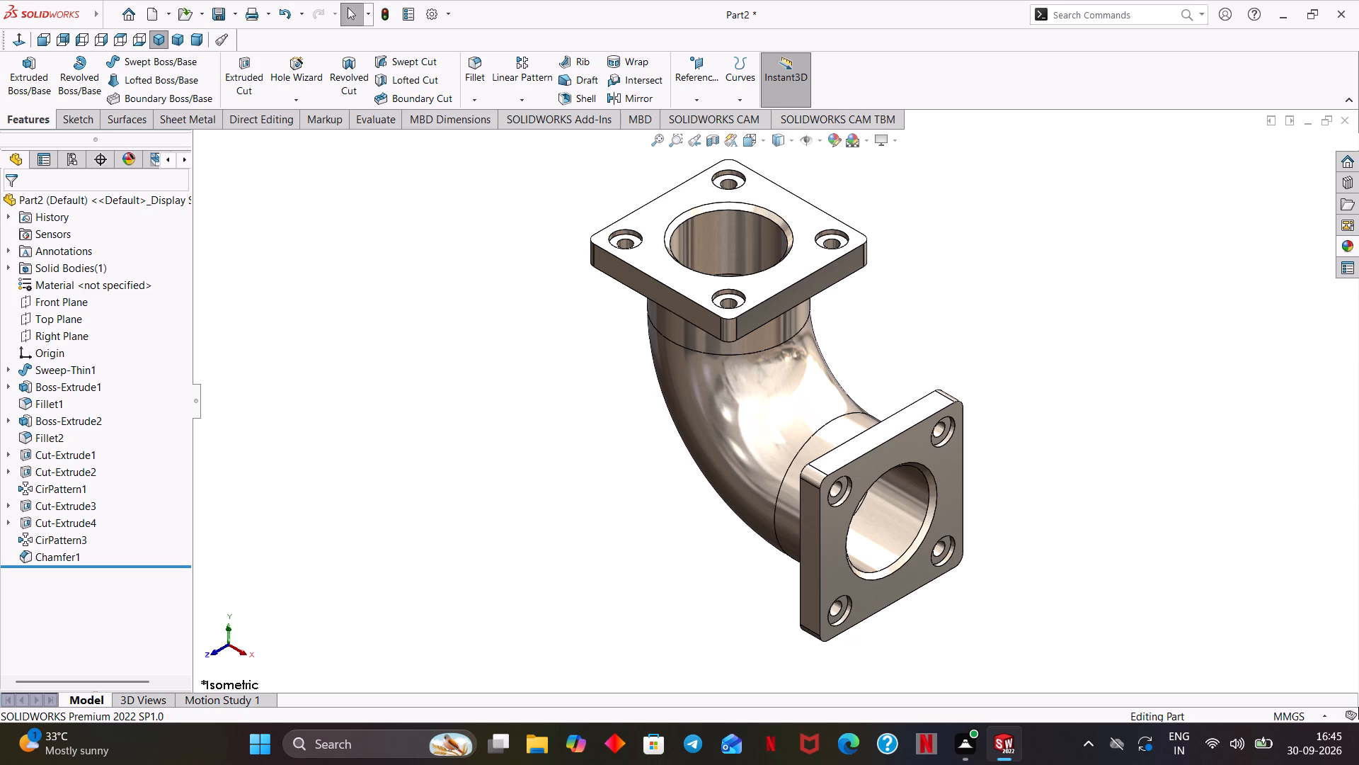
pyautogui.hotkey('ctrl', '7')
pyautogui.scroll(-1, 1050, 401)
pyautogui.scroll(1, 1051, 401)
pyautogui.keyDown('ctrl'); pyautogui.moveTo(1051, 402); pyautogui.dragTo(1076, 433, button='middle'); pyautogui.keyUp('ctrl')
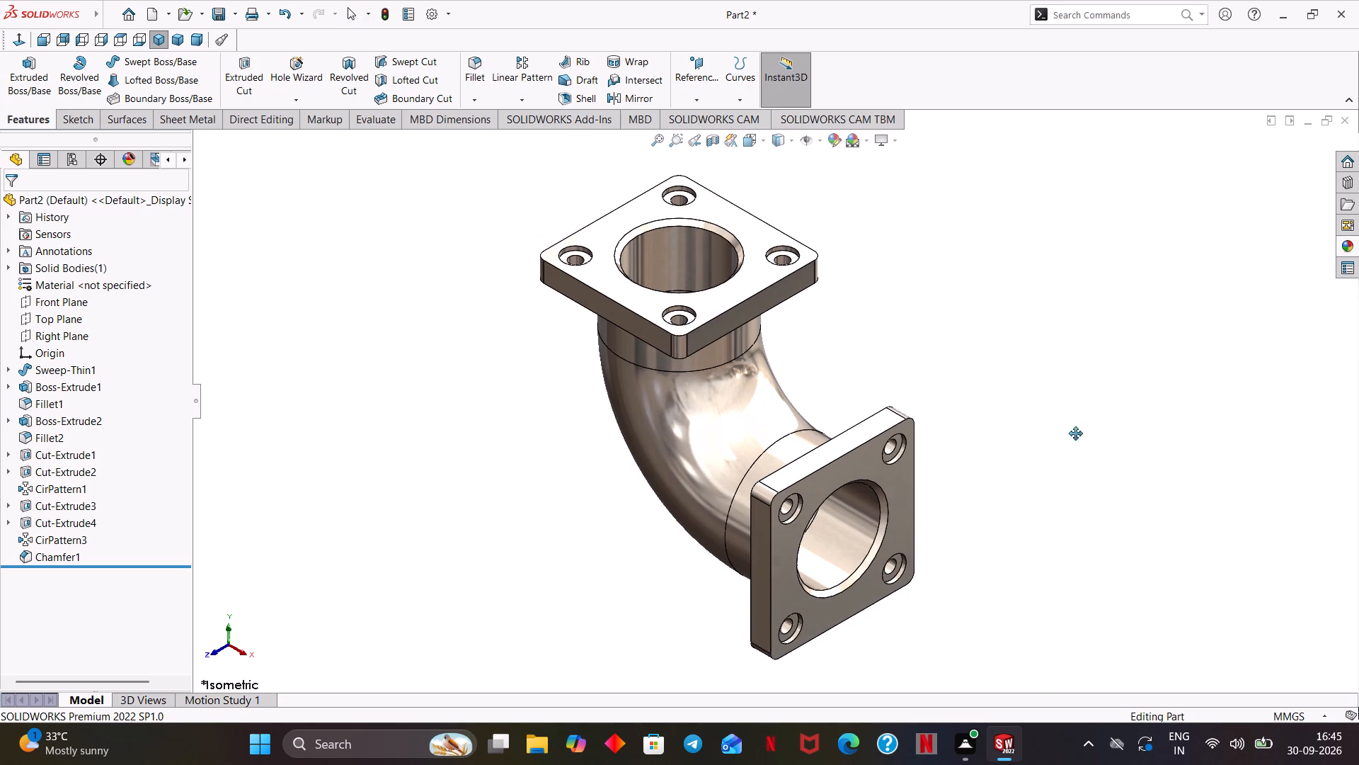
pyautogui.keyDown('ctrl'); pyautogui.moveTo(1076, 433); pyautogui.dragTo(1055, 433, button='middle'); pyautogui.keyUp('ctrl')
pyautogui.moveTo(1055, 438); pyautogui.dragTo(999, 481, button='middle')
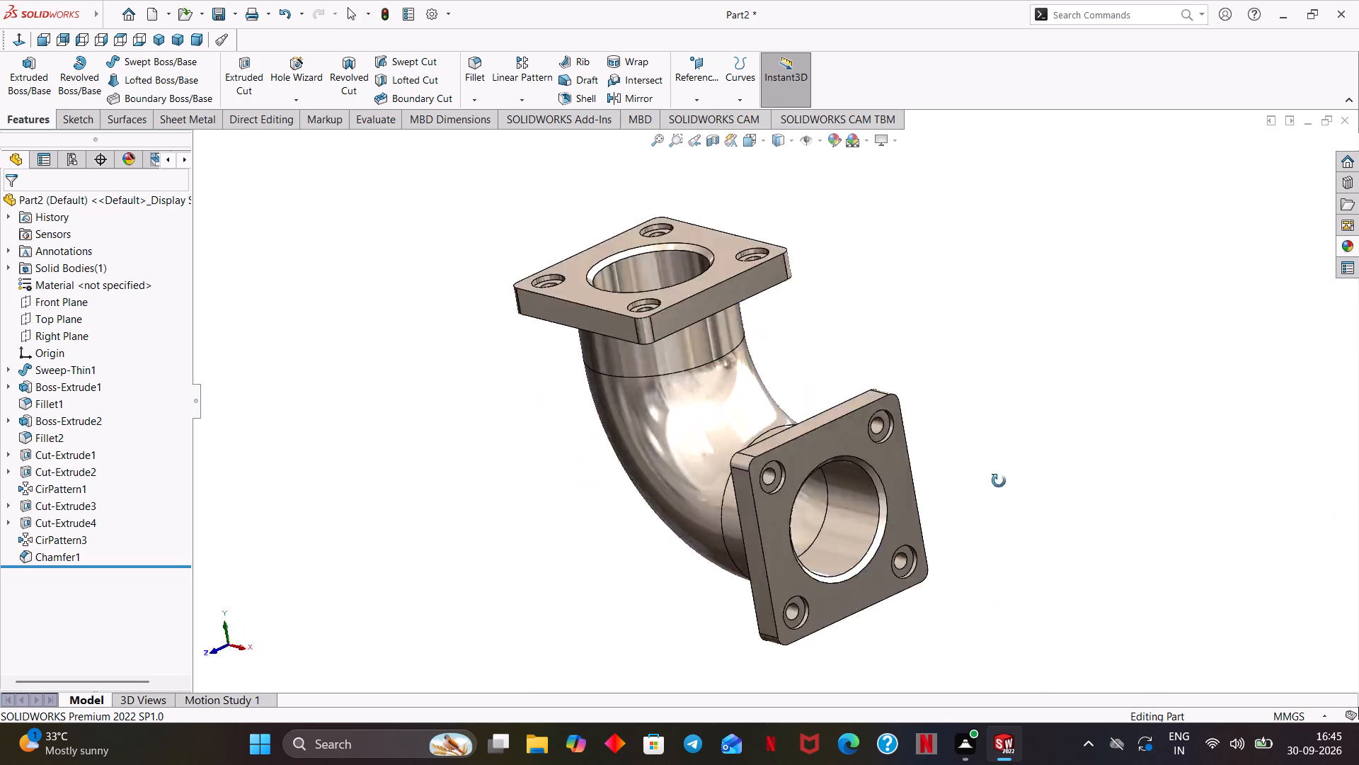
pyautogui.moveTo(999, 481); pyautogui.dragTo(1113, 533, button='middle')
pyautogui.hotkey('ctrl', '7')
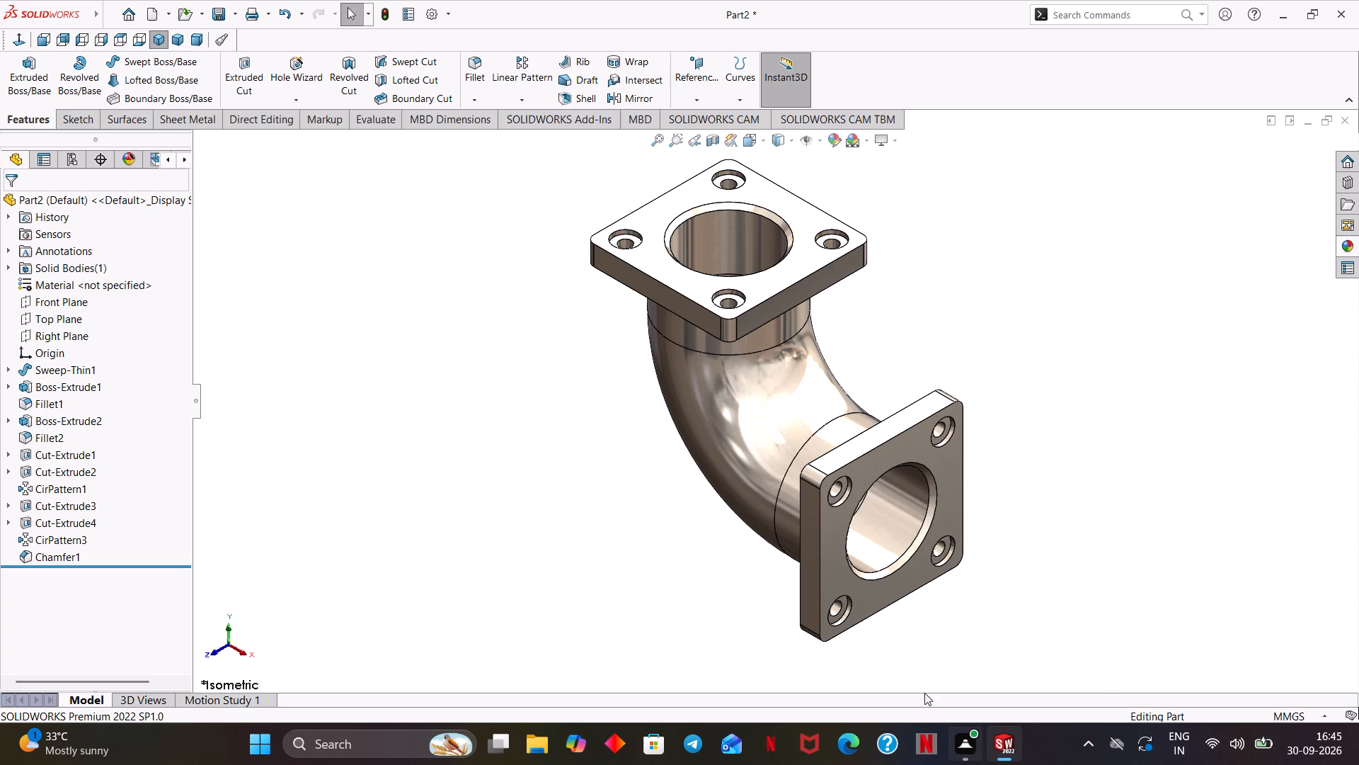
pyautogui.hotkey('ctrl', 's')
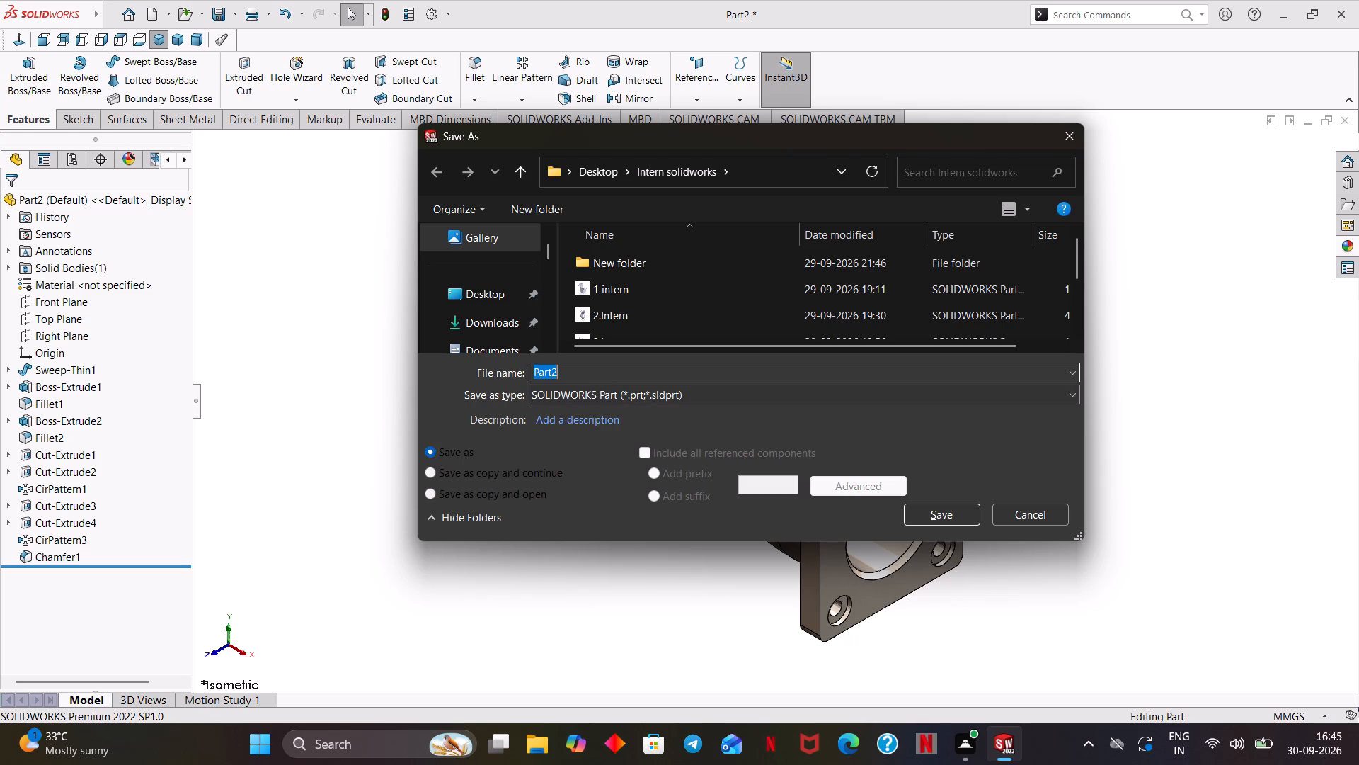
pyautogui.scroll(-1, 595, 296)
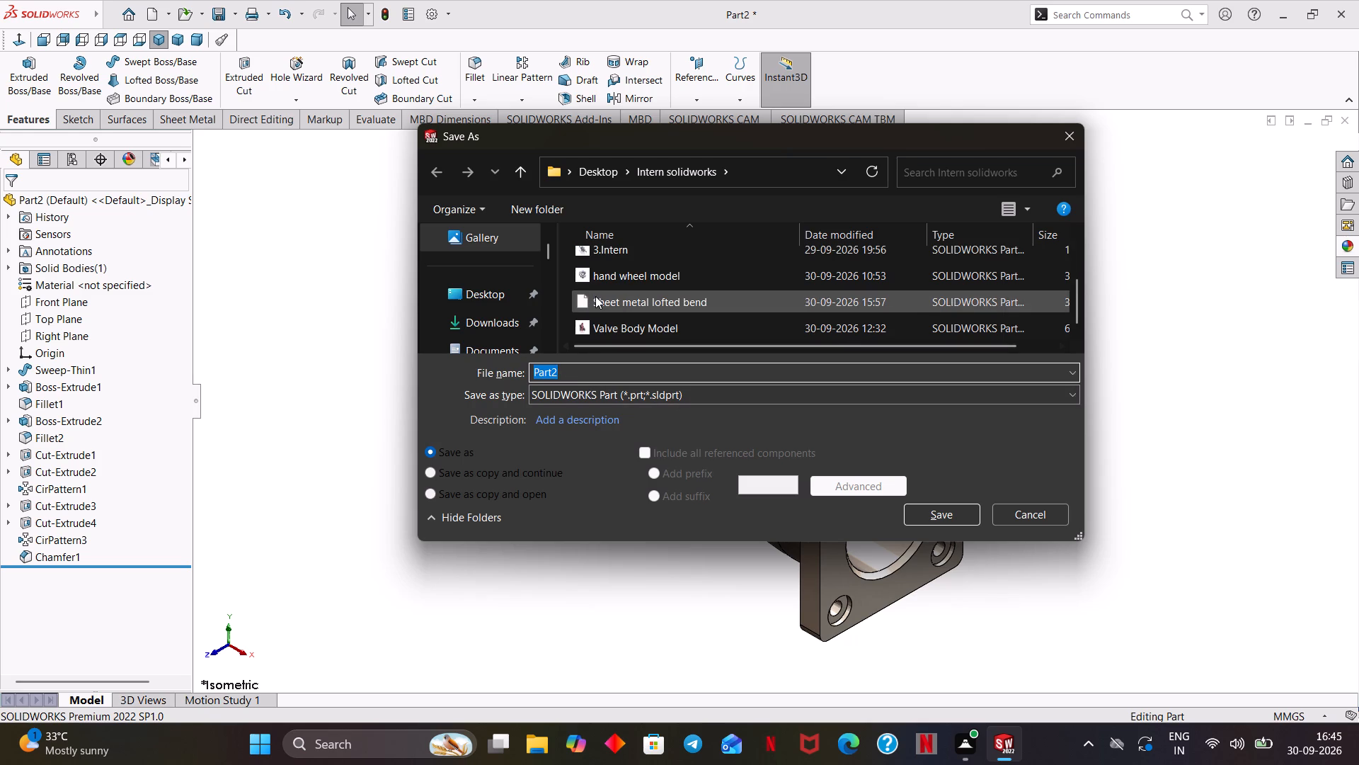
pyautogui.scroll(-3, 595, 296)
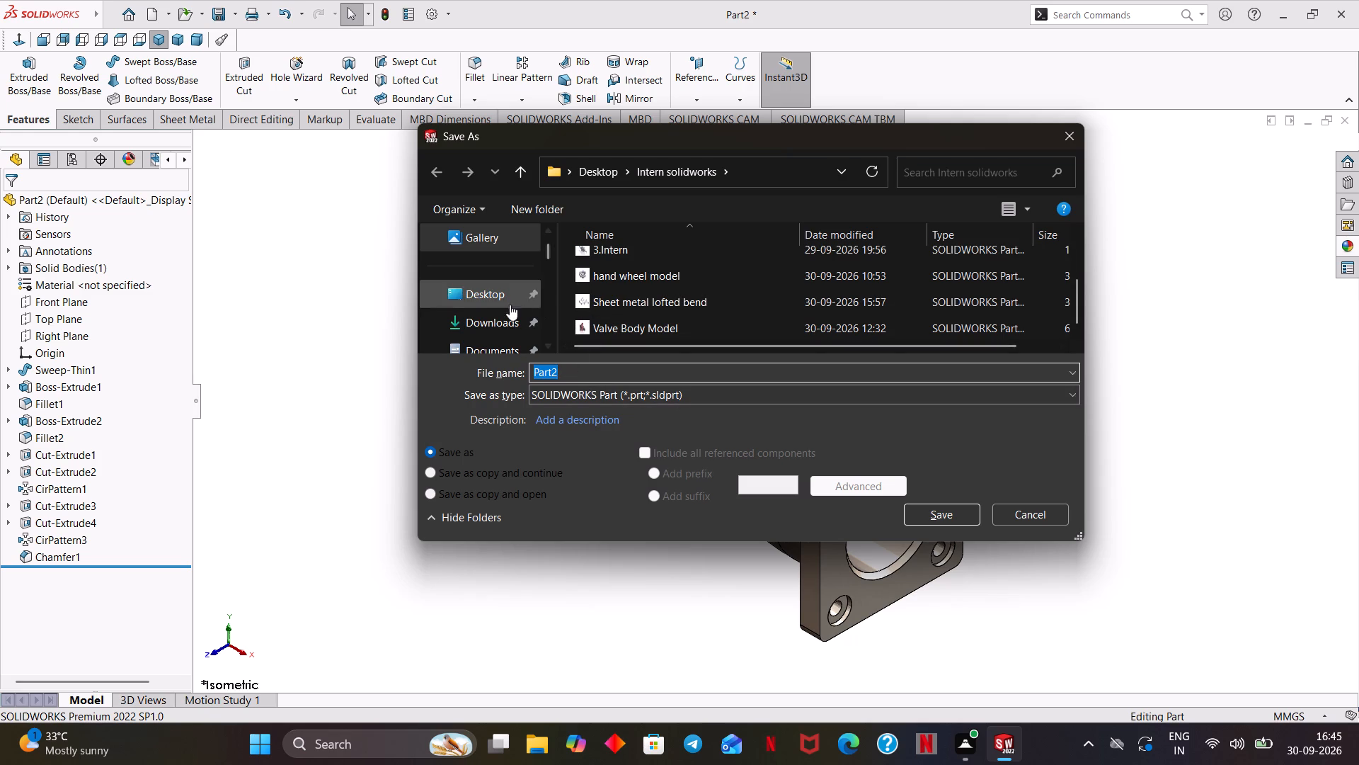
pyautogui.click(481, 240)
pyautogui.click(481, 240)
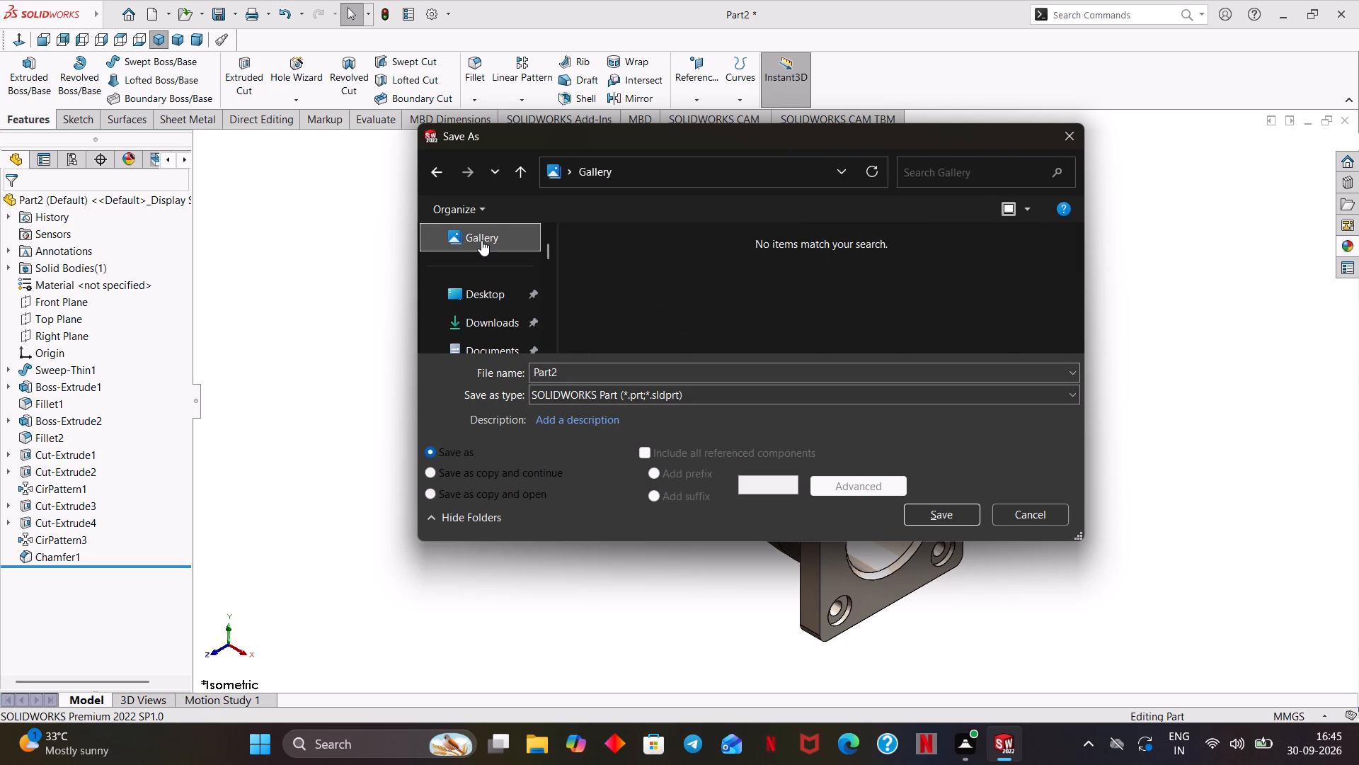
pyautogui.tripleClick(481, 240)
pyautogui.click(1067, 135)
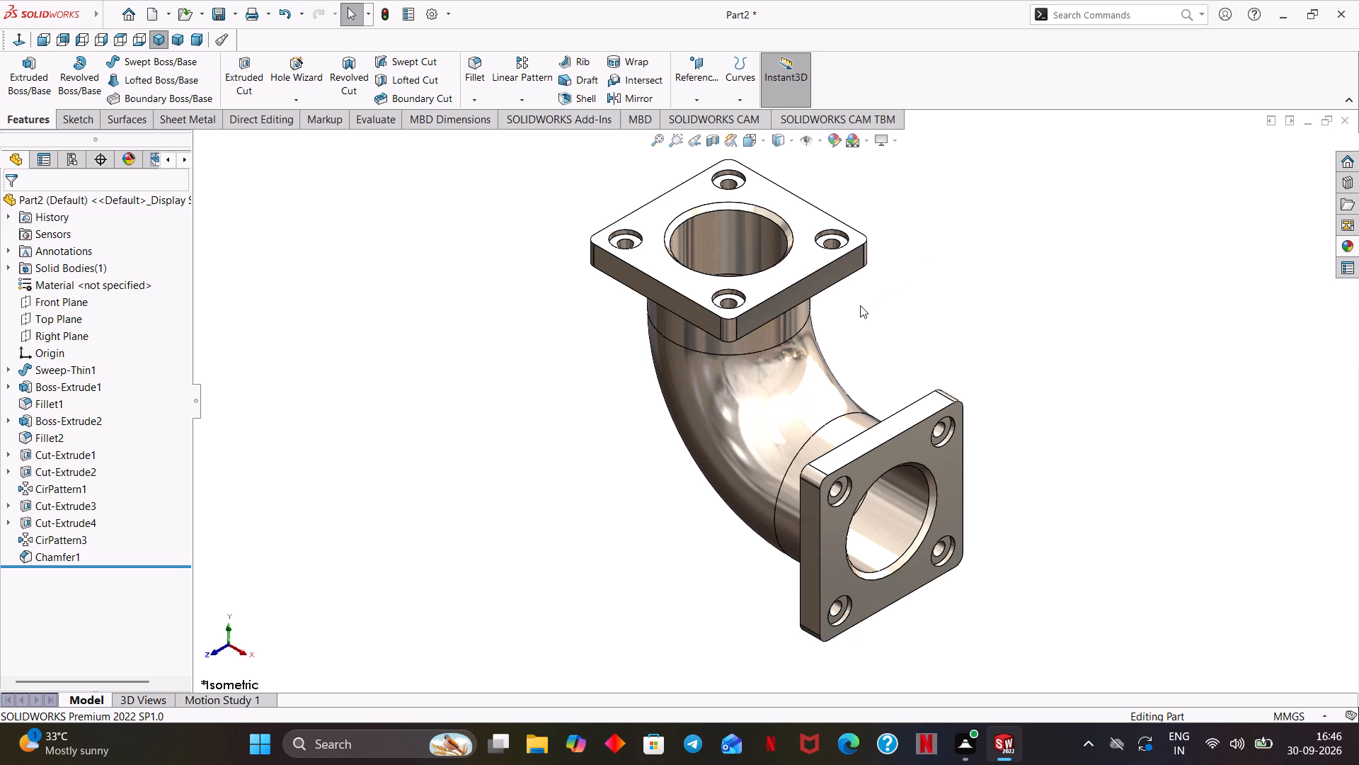
# Save the part as a SOLIDWORKS Part named Flanged elbow pipe in the Intern solidworks folder.
pyautogui.hotkey('ctrl', 's')
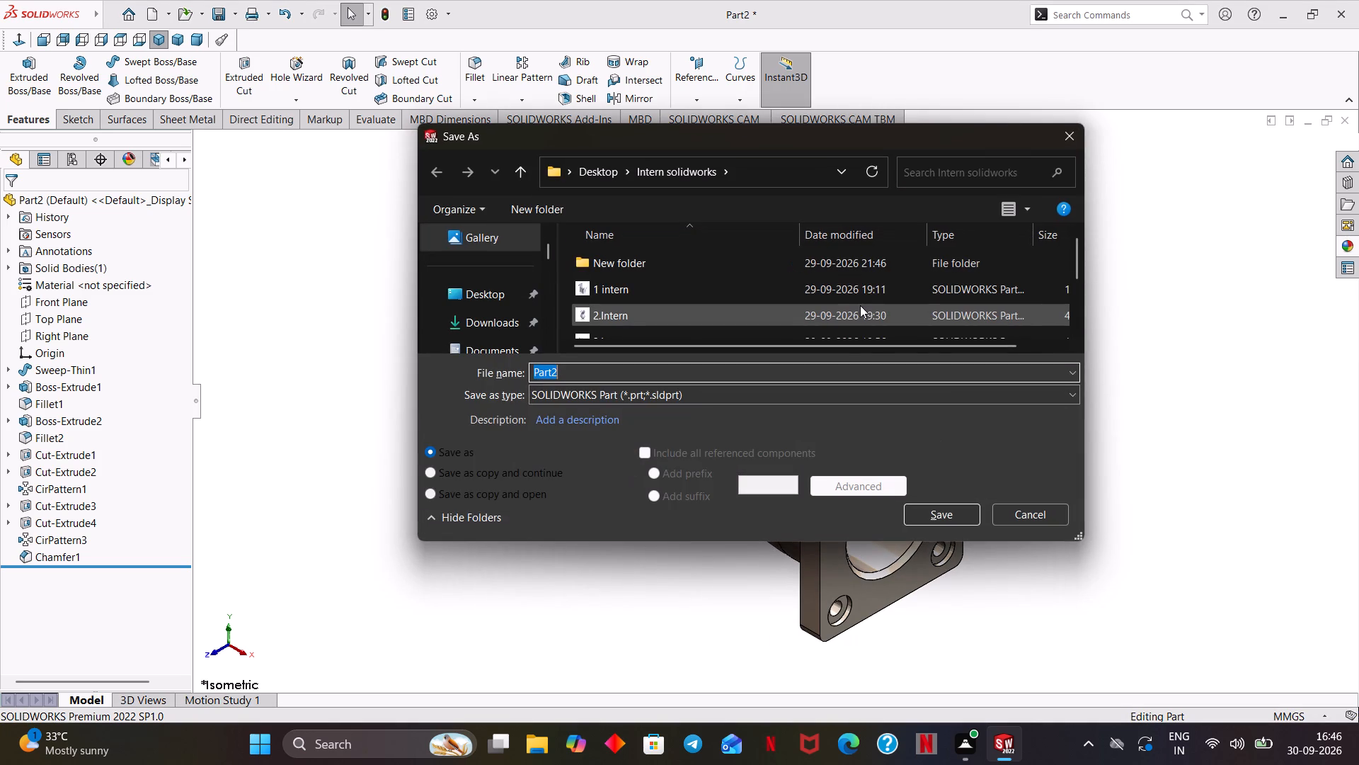
pyautogui.press('BackSpace')
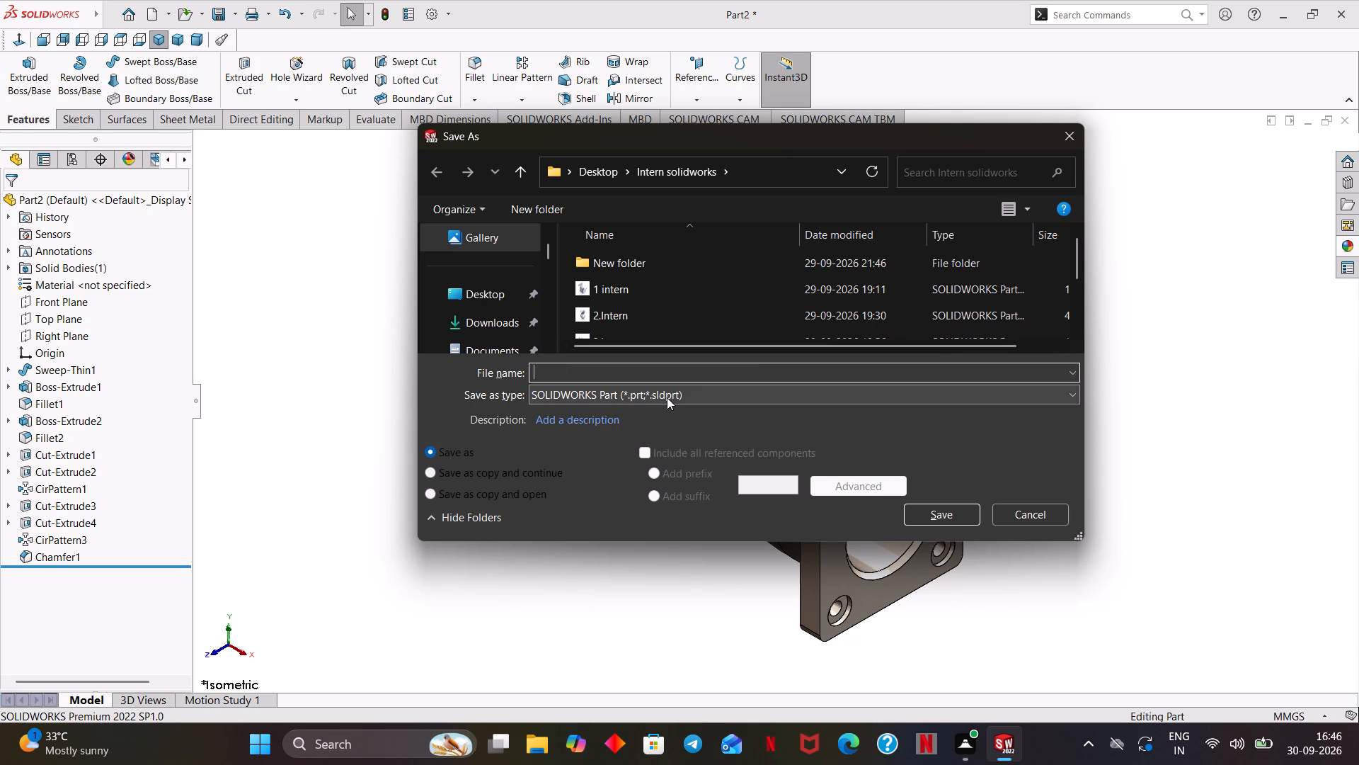
pyautogui.write('langed')
pyautogui.press('space')
pyautogui.write('elbow')
pyautogui.press('space')
pyautogui.write('pie')
pyautogui.press('BackSpace')
pyautogui.write('pe')
pyautogui.click(947, 516)
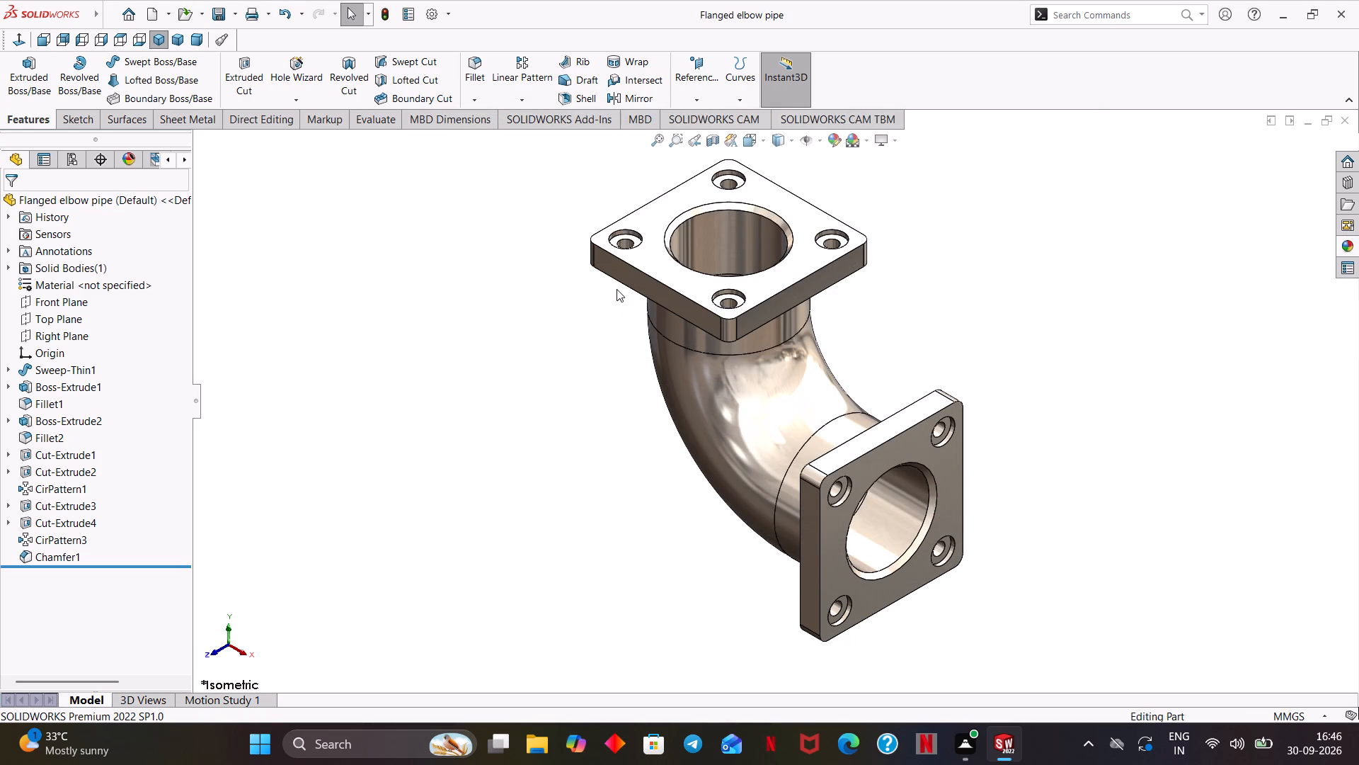
# Preview the isometric screen image and print it with Microsoft Print to PDF as Flanged elbow pipe design in the Intern solidworks folder.
pyautogui.hotkey('ctrl', 'p')
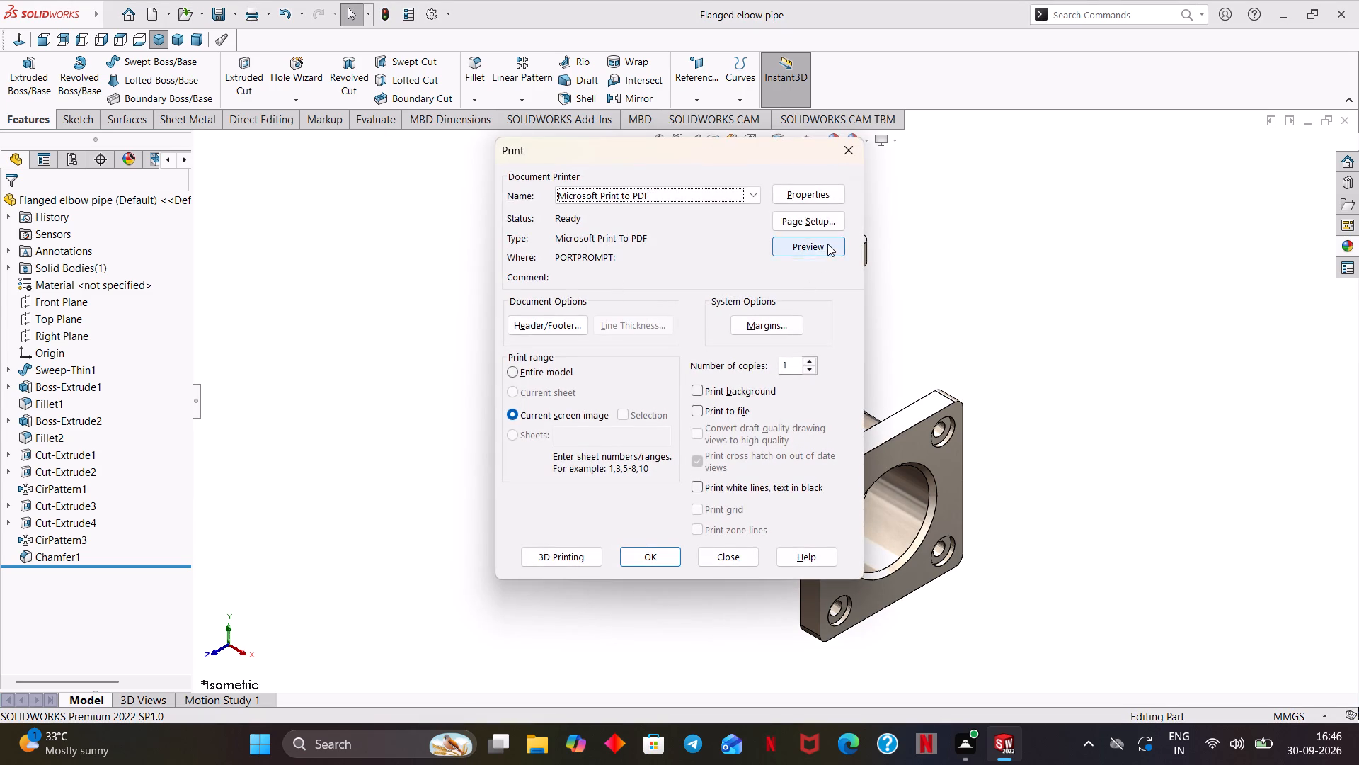
pyautogui.click(827, 244)
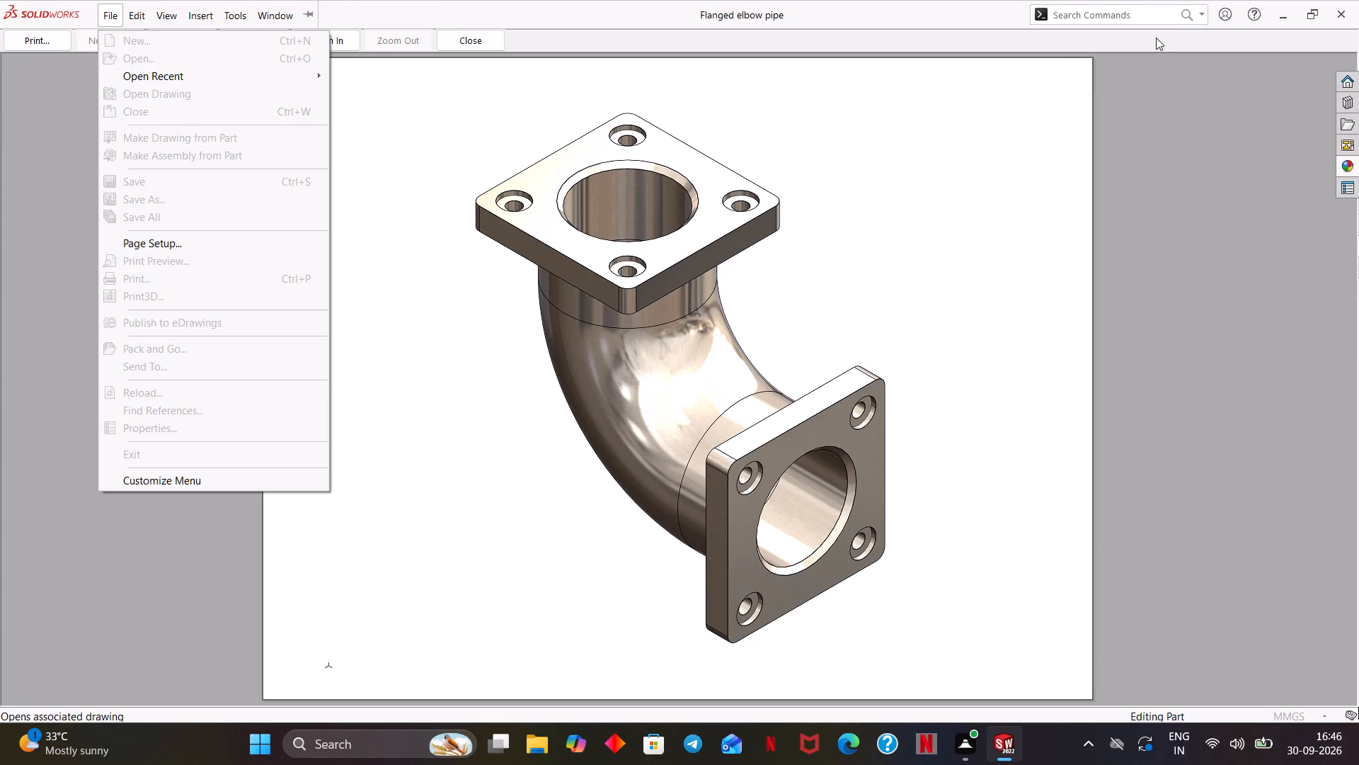
pyautogui.click(44, 31)
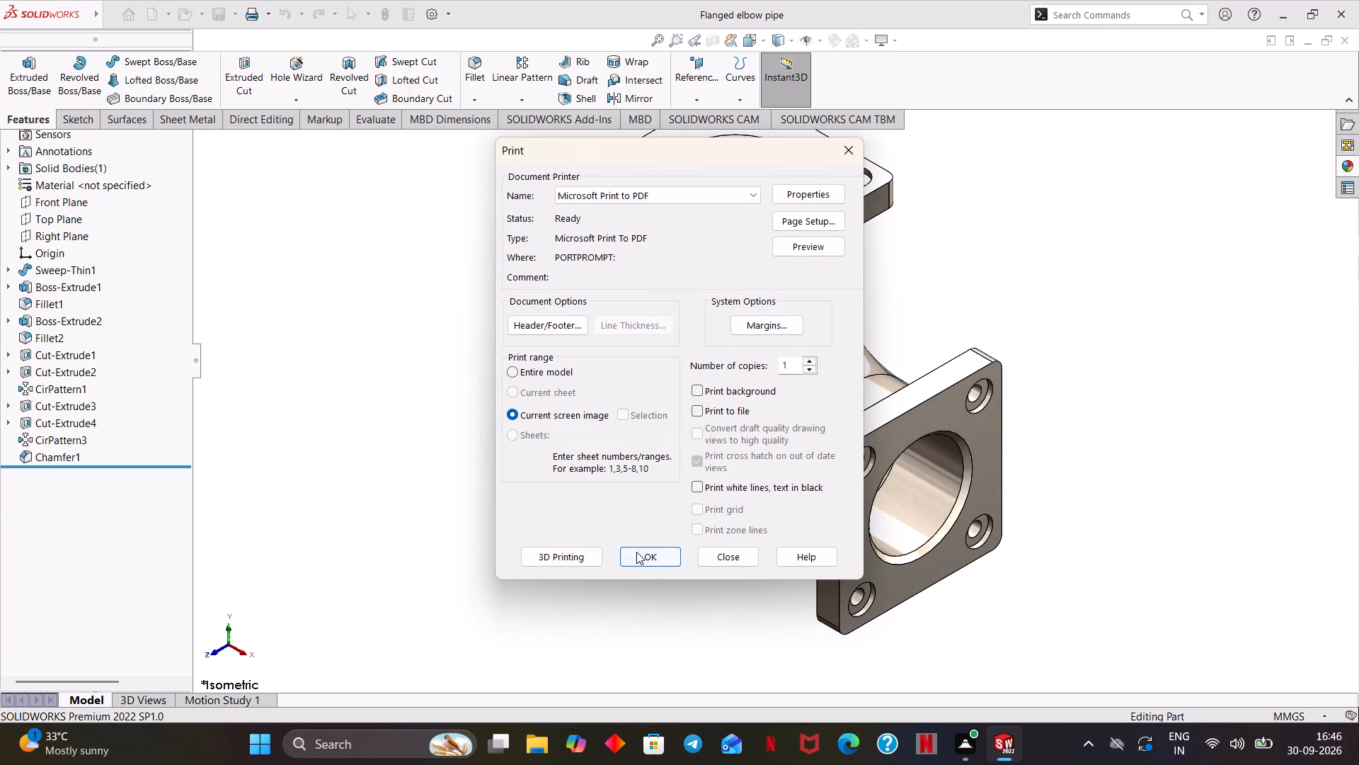
pyautogui.click(636, 552)
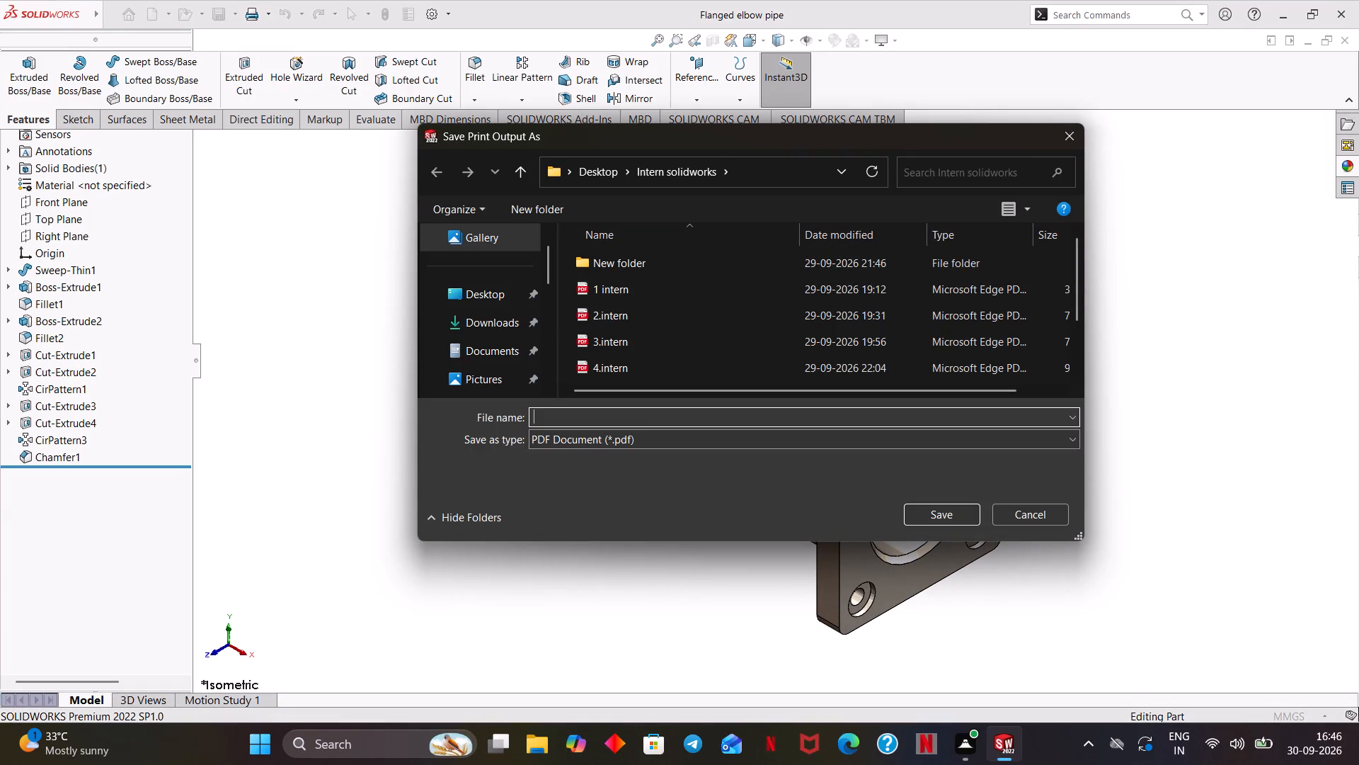
pyautogui.write('langed')
pyautogui.press('space')
pyautogui.write('elbow')
pyautogui.press('space')
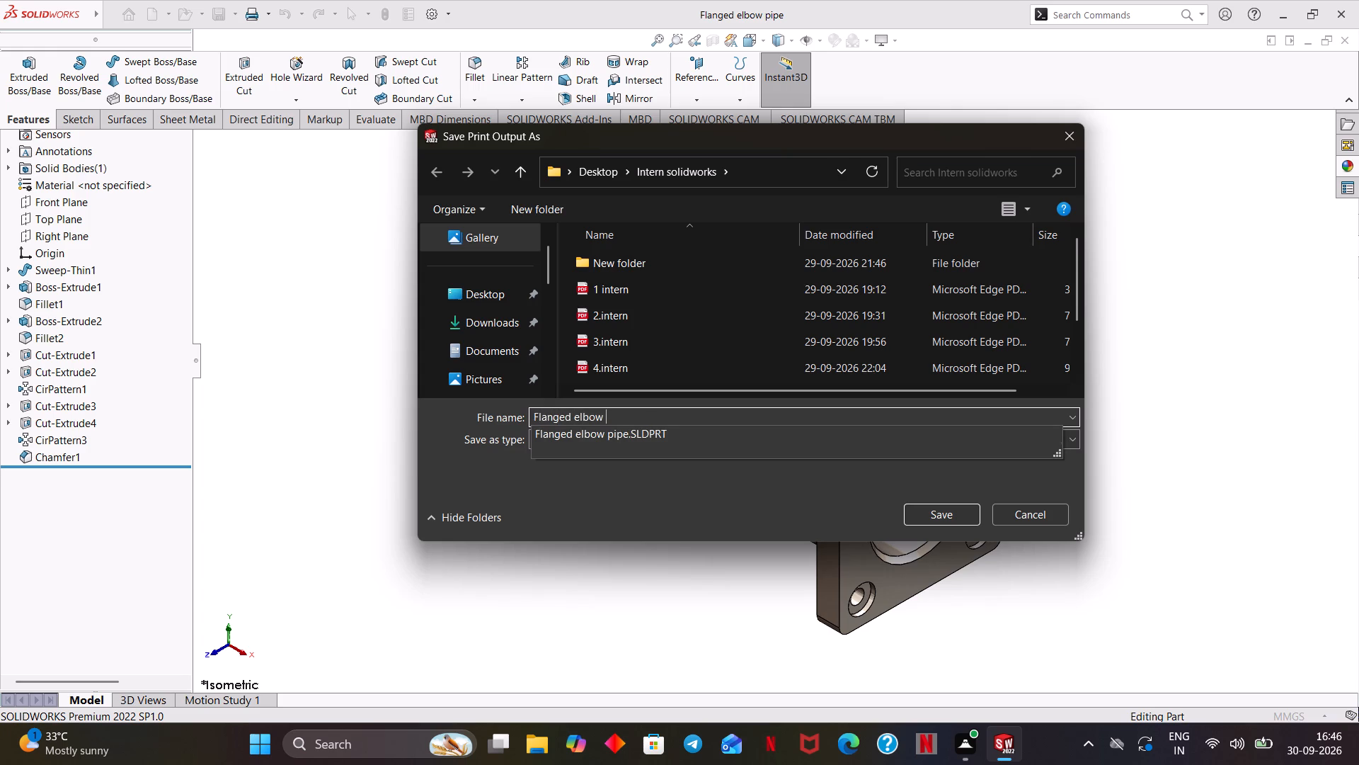
pyautogui.write('pi')
pyautogui.write('pe design')
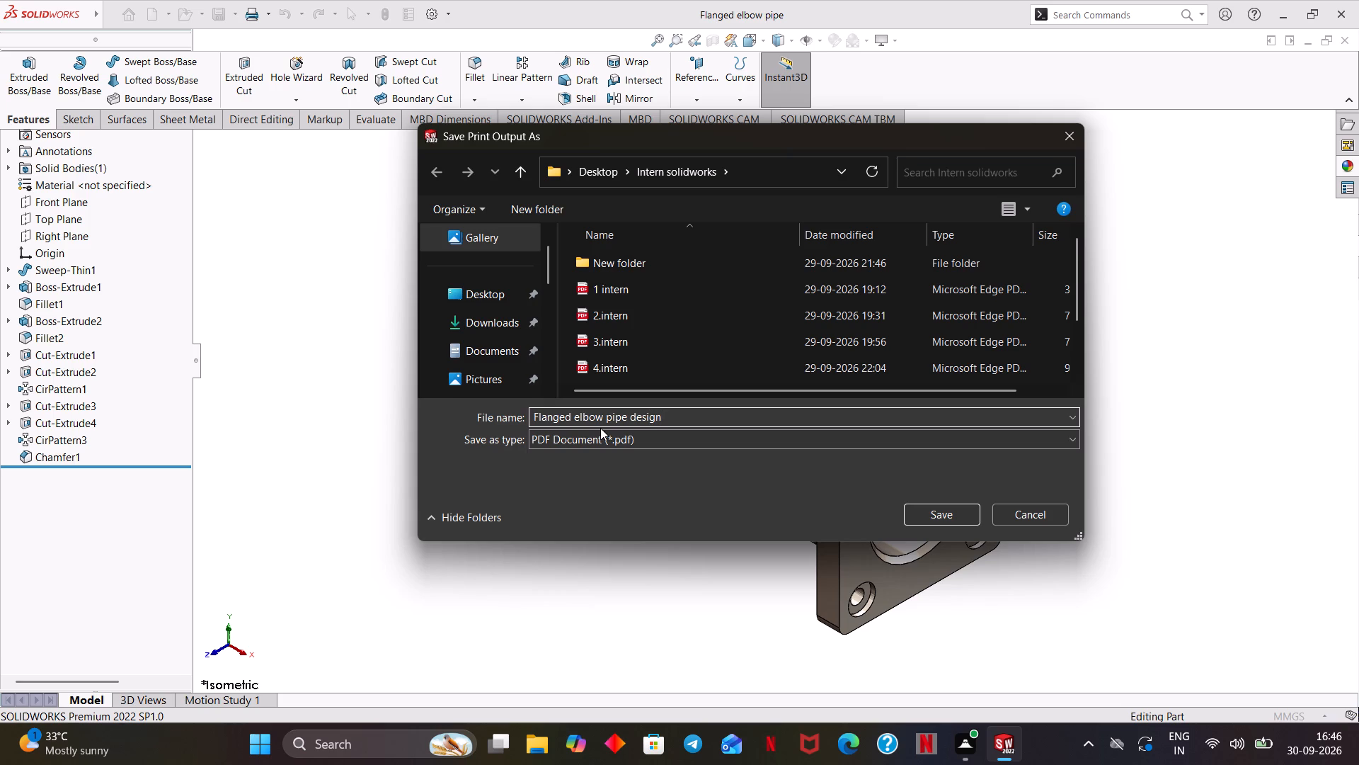
pyautogui.scroll(-3, 614, 324)
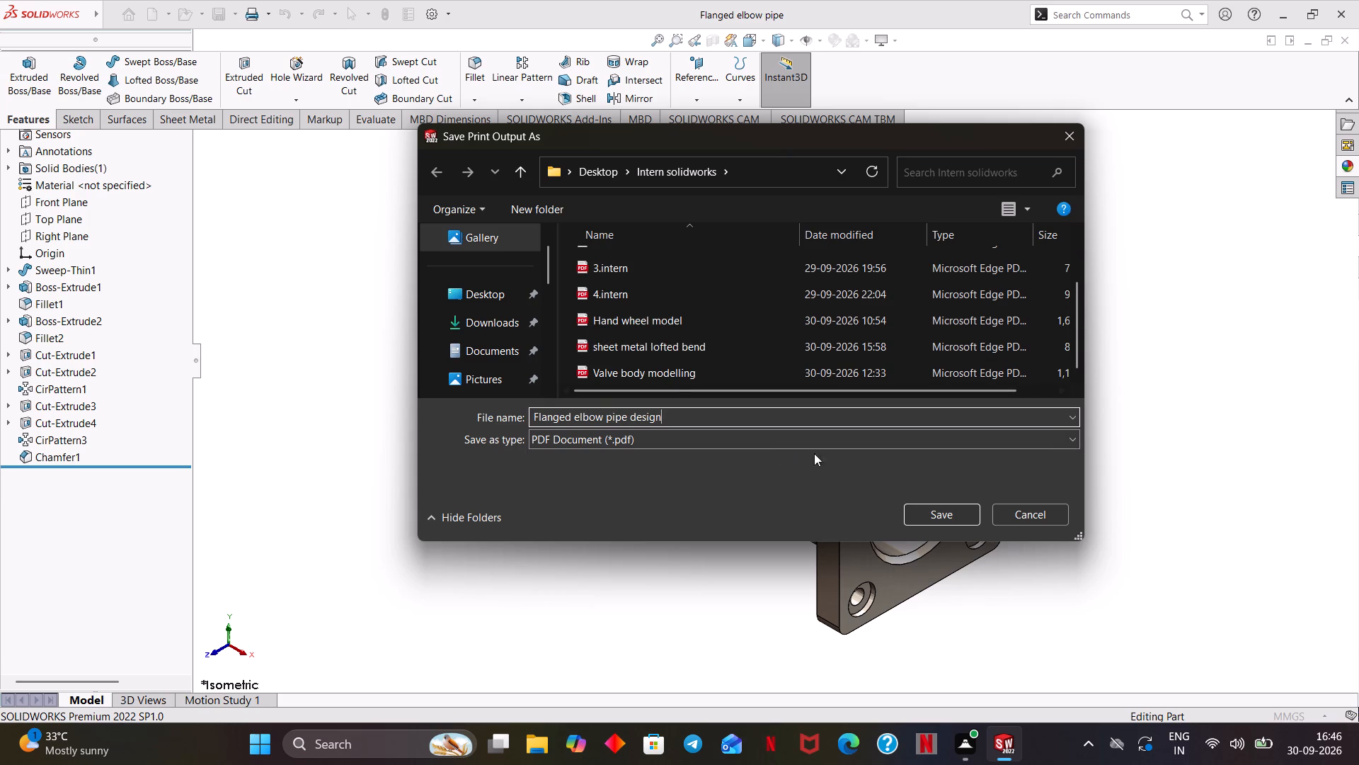
pyautogui.click(938, 513)
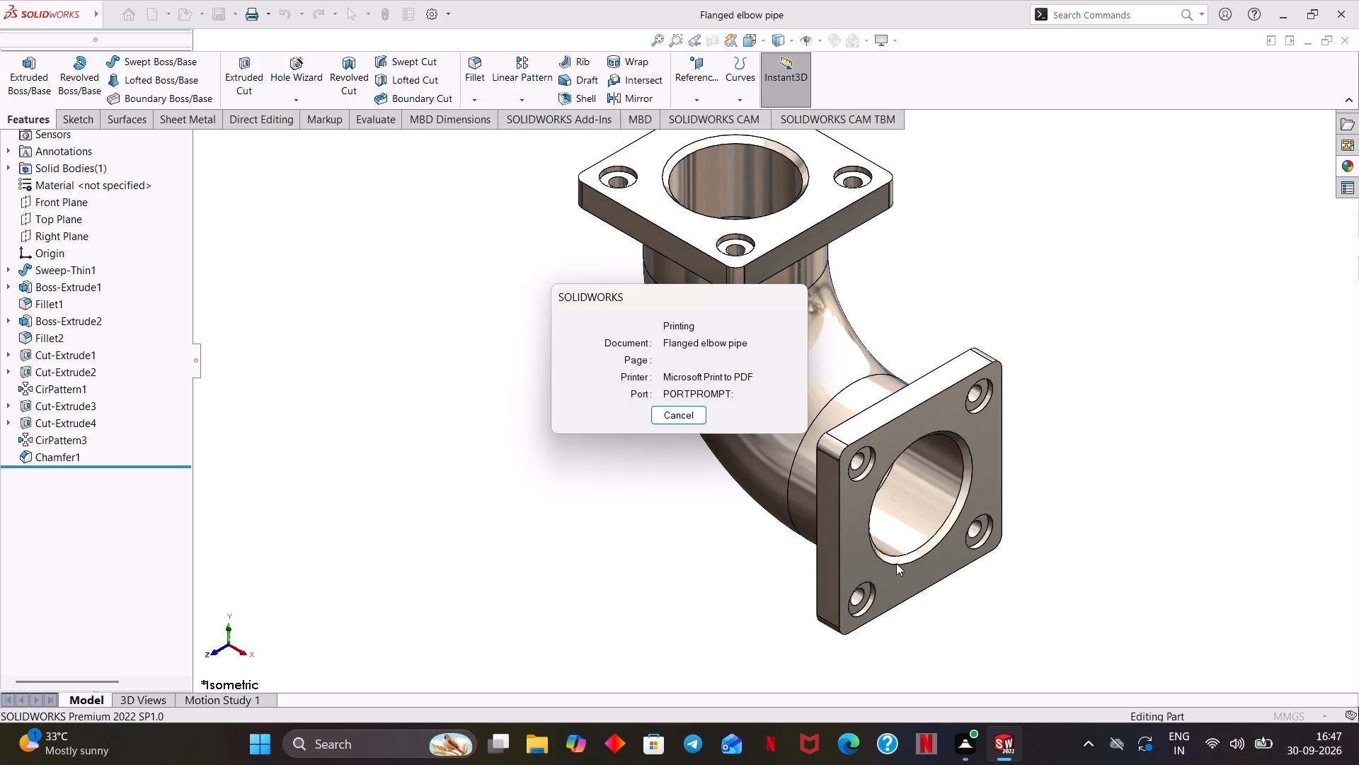